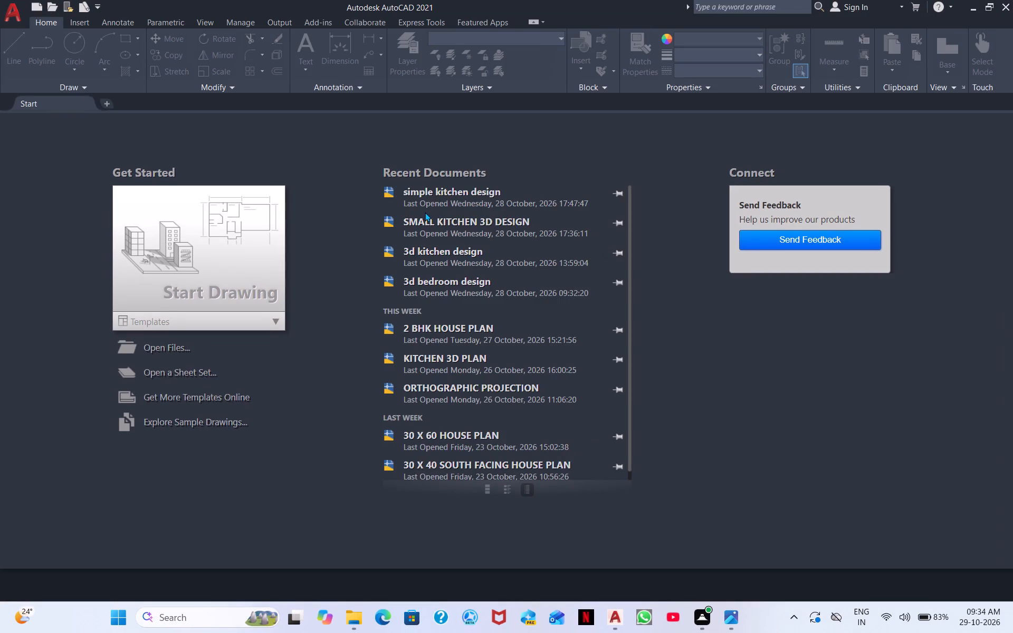
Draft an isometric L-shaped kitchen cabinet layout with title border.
Open the recent drawing "simple kitchen design".
double_click(425, 212)
double_click(446, 199)
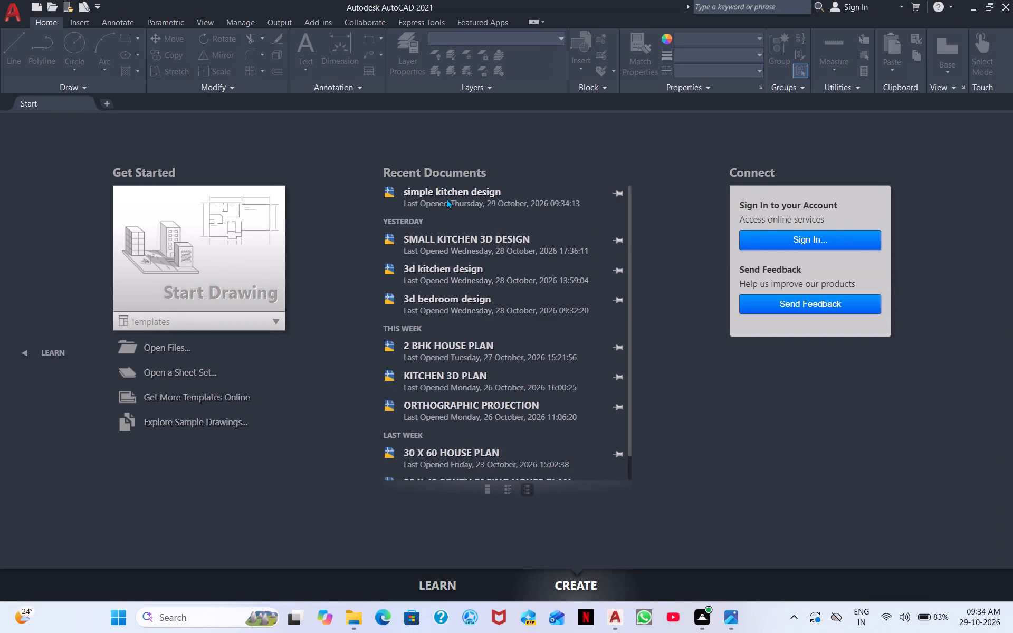
Erase the whole existing isometric box beside the origin.
scroll(716, 350, "down", 4)
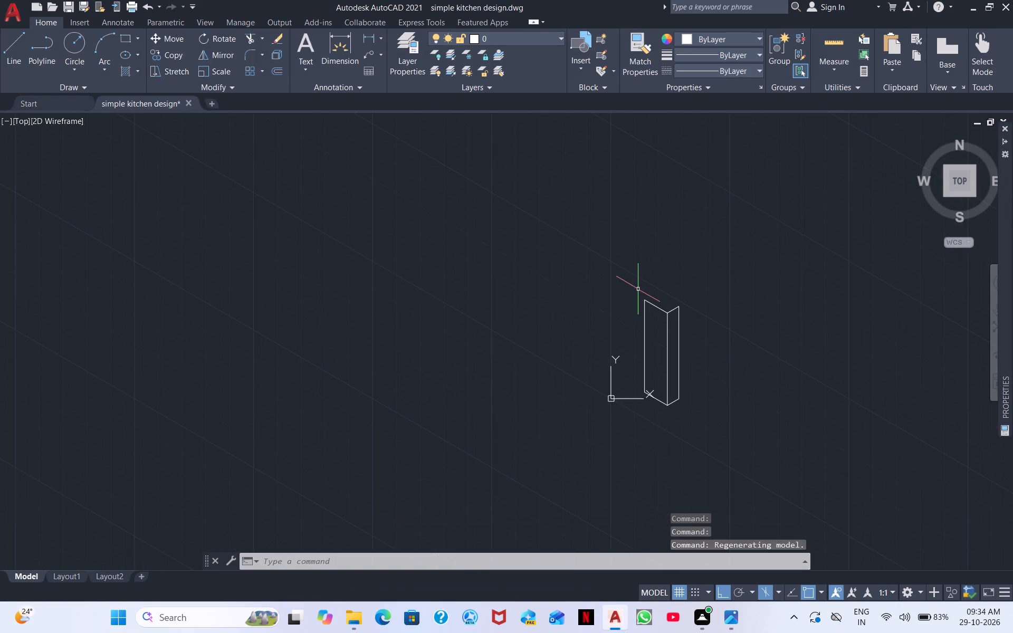
left_click(696, 405)
left_click(589, 223)
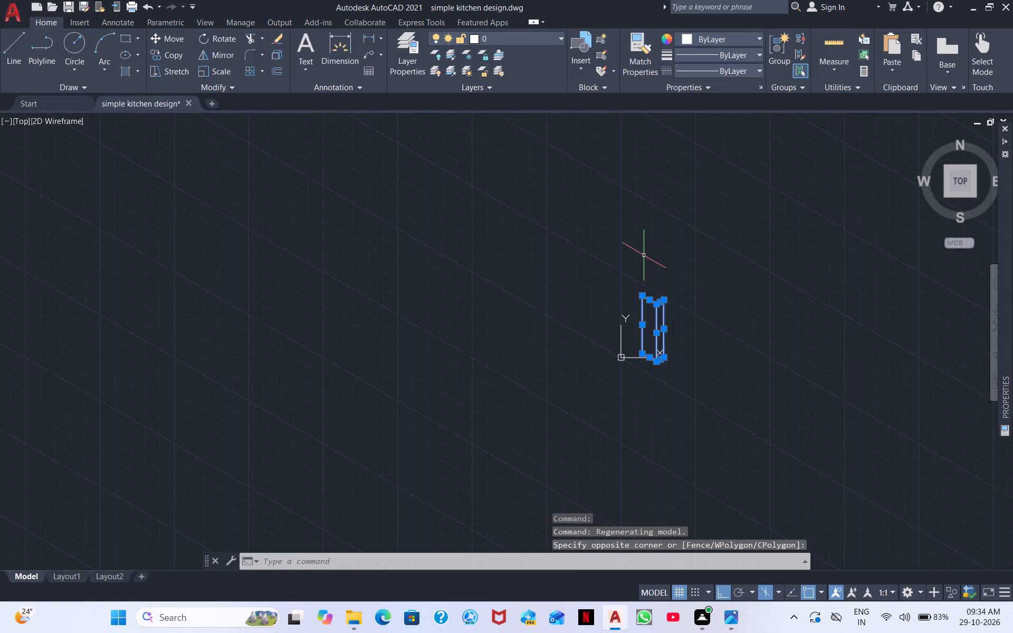
right_click(644, 255)
left_click(692, 325)
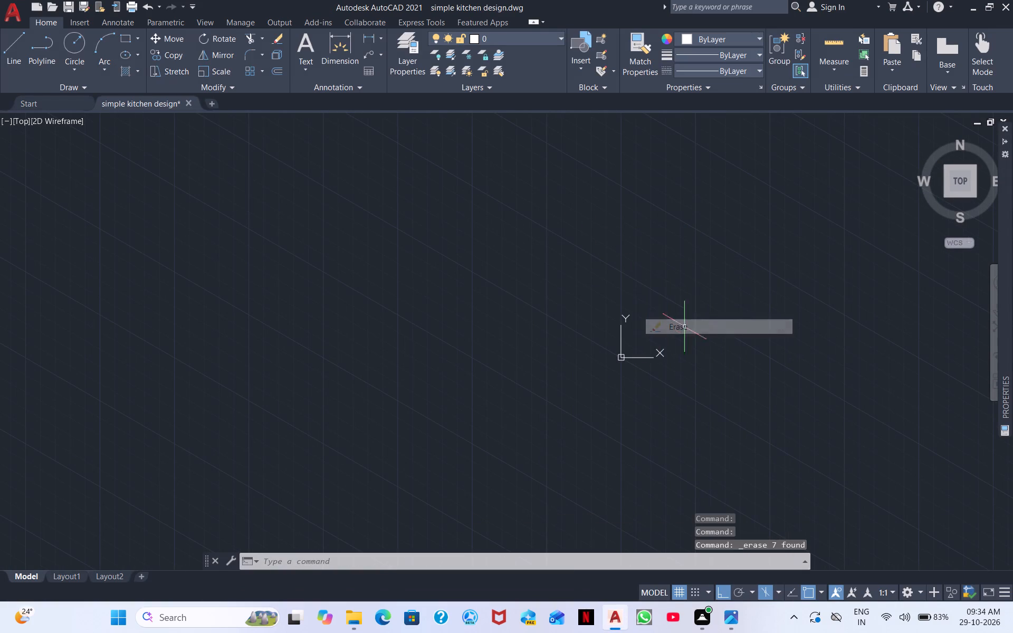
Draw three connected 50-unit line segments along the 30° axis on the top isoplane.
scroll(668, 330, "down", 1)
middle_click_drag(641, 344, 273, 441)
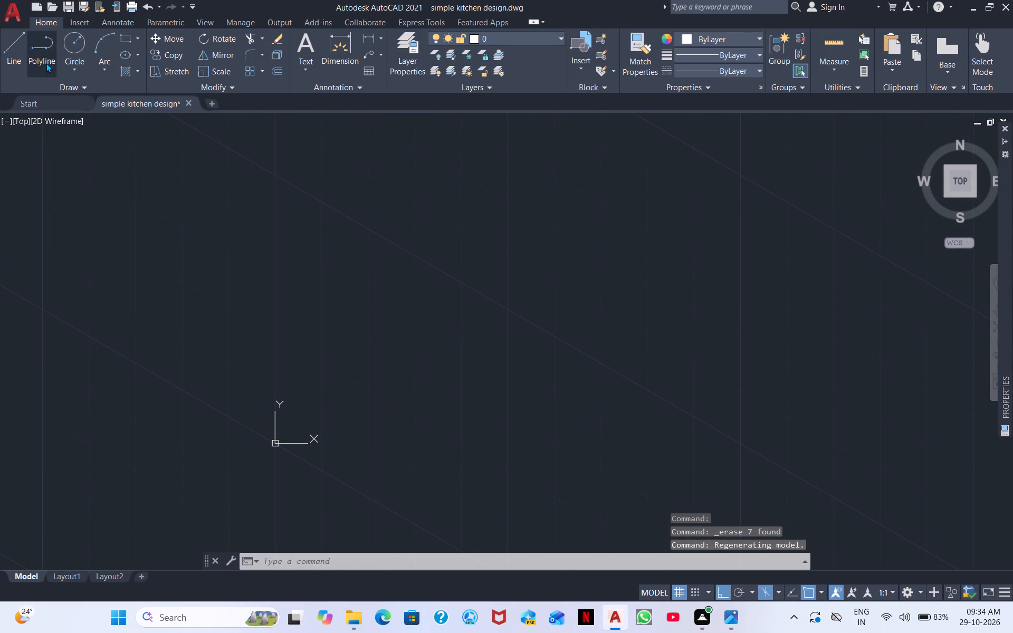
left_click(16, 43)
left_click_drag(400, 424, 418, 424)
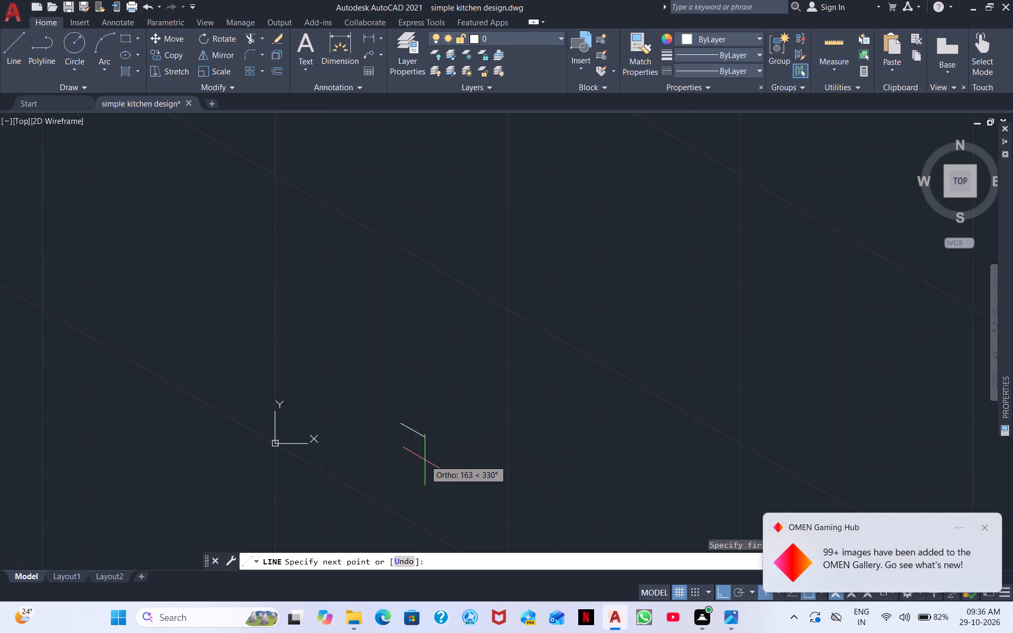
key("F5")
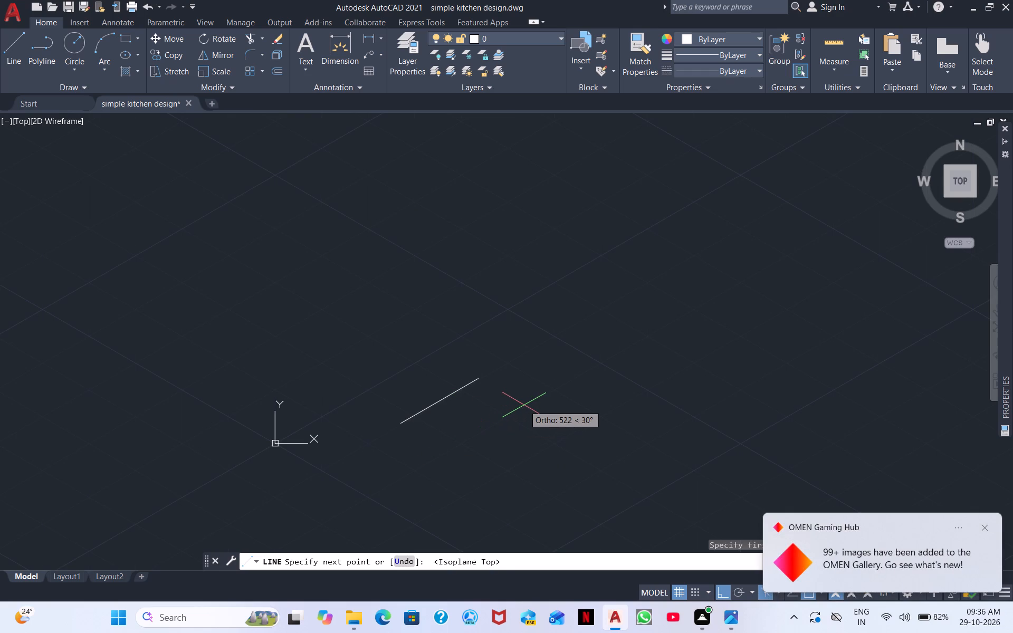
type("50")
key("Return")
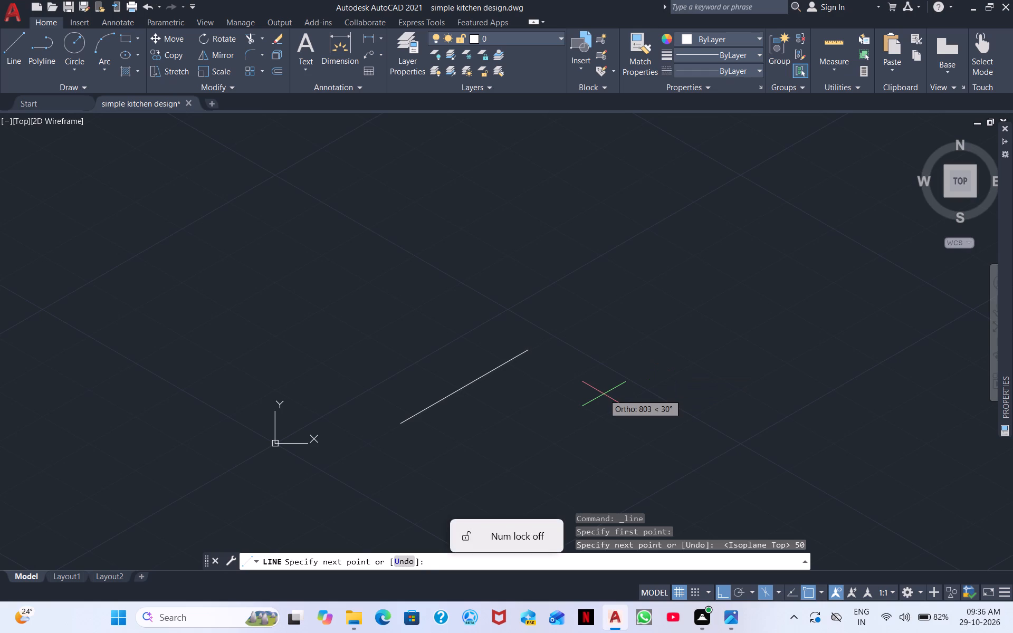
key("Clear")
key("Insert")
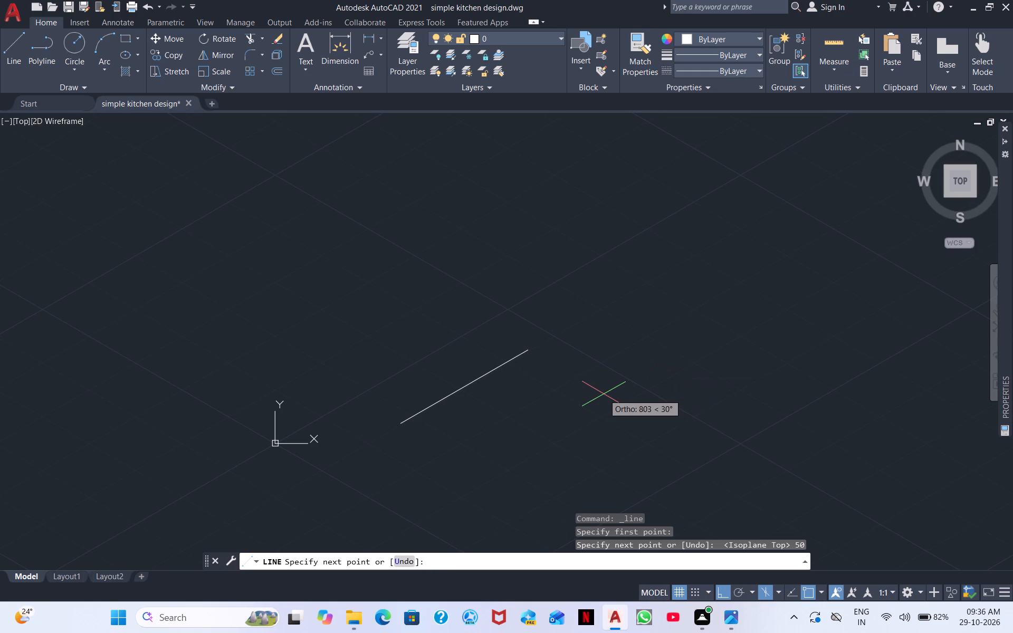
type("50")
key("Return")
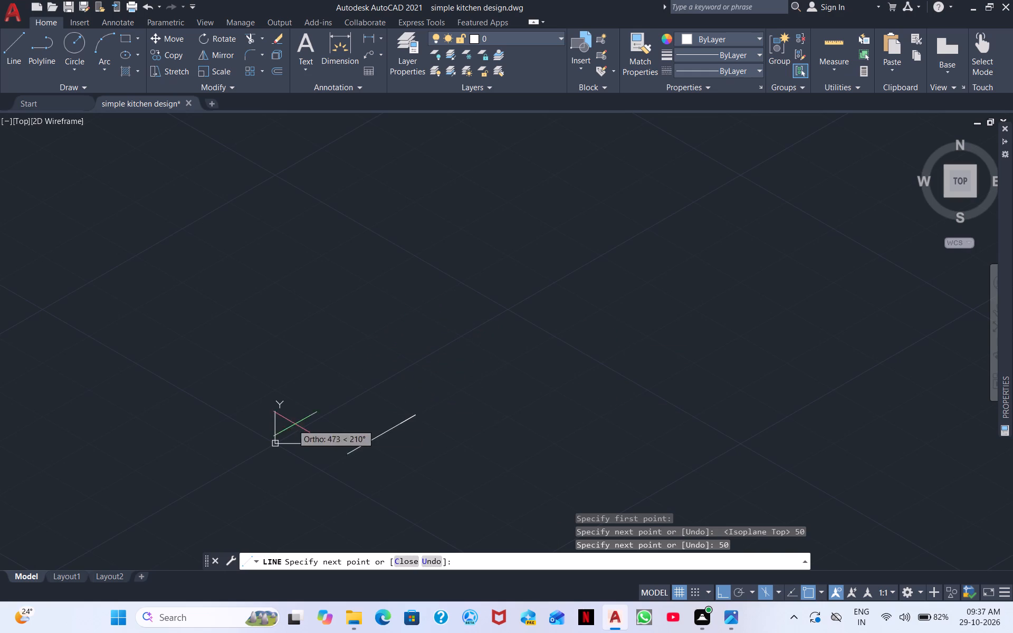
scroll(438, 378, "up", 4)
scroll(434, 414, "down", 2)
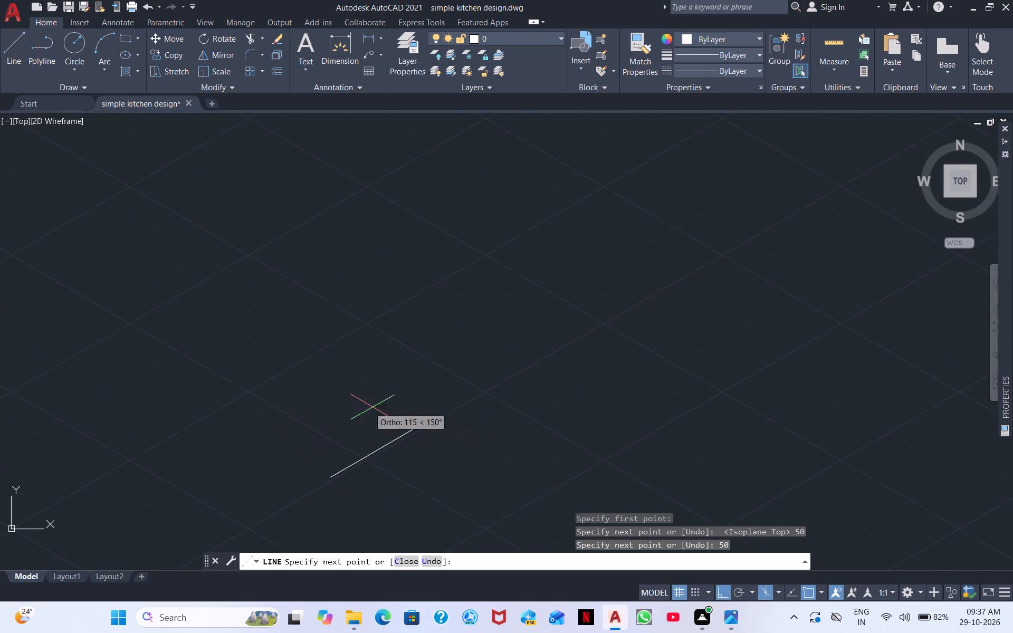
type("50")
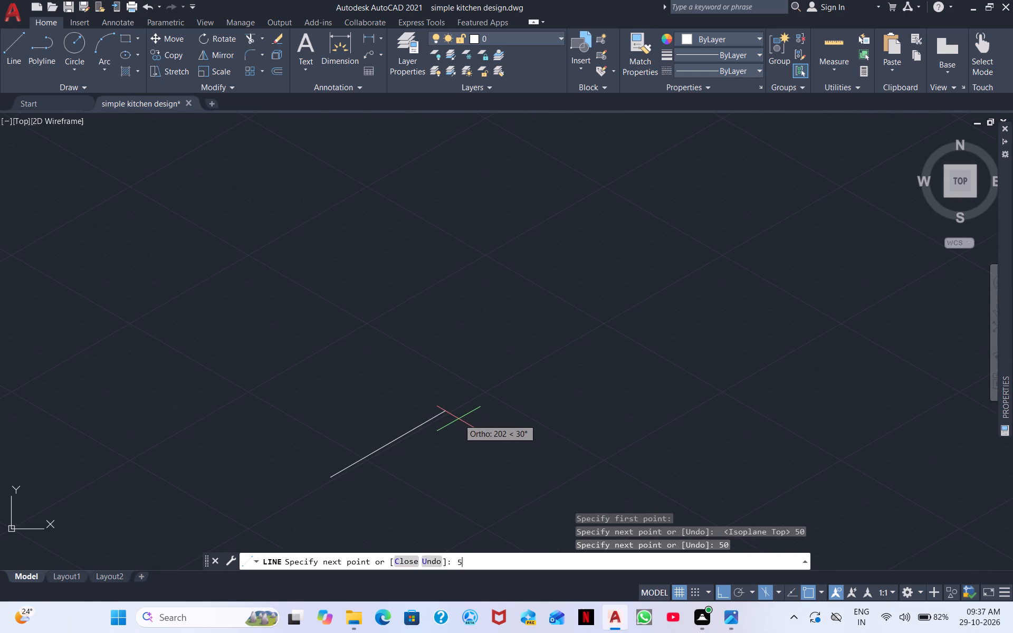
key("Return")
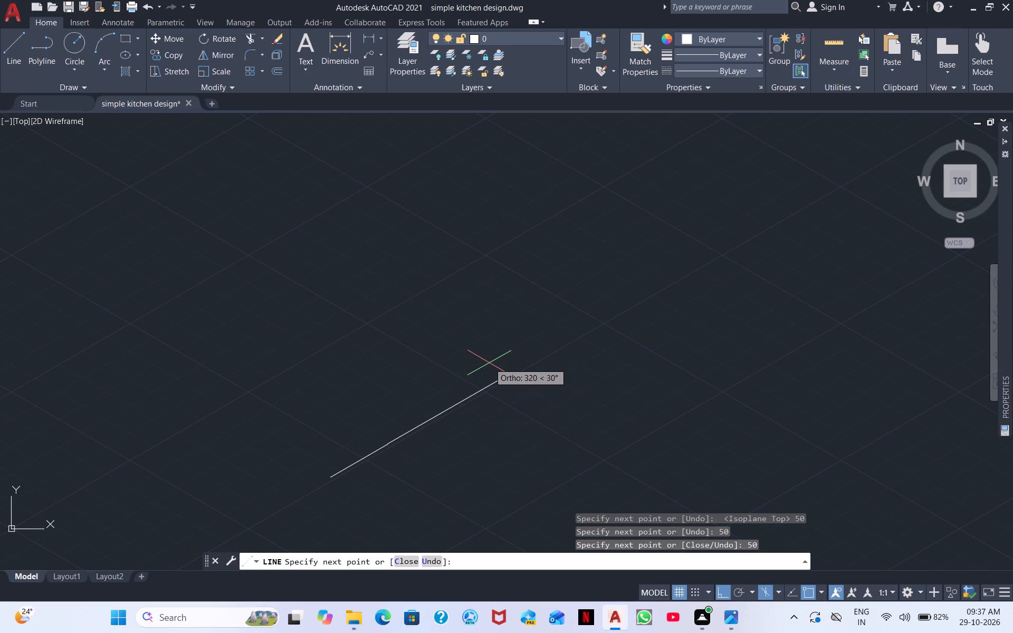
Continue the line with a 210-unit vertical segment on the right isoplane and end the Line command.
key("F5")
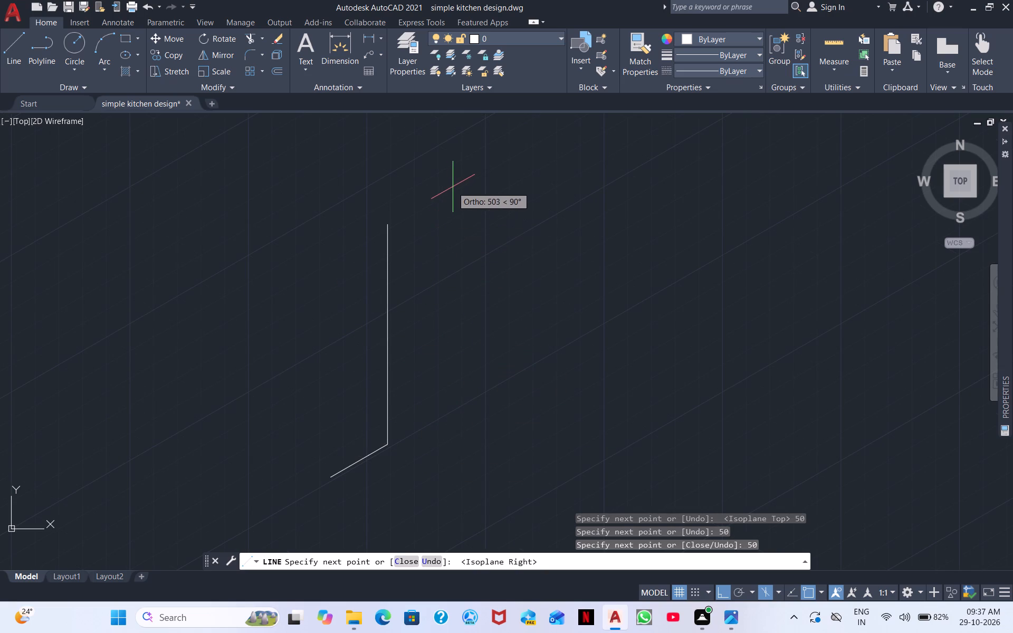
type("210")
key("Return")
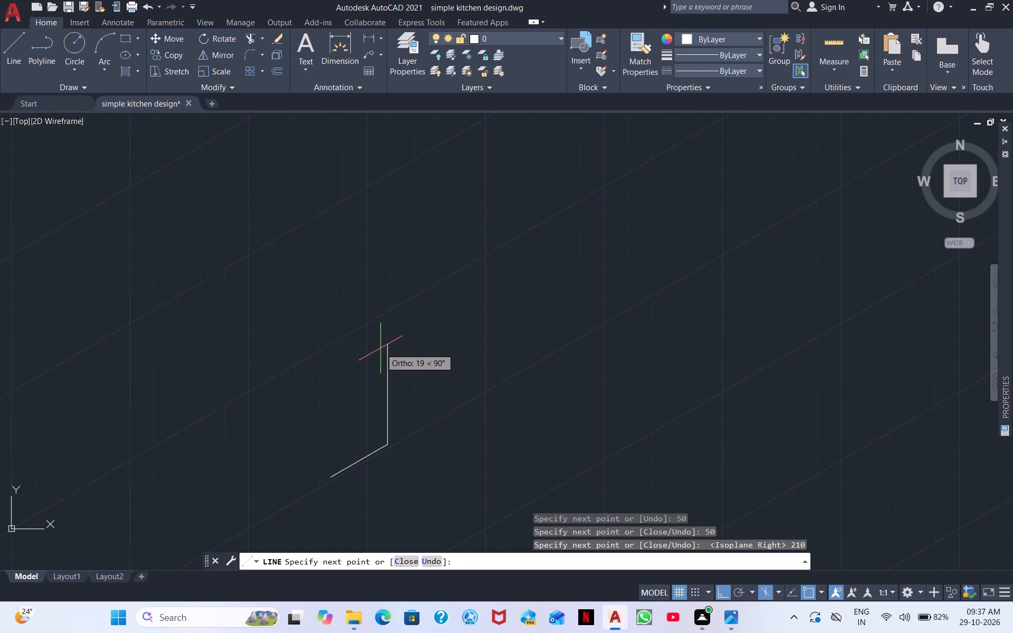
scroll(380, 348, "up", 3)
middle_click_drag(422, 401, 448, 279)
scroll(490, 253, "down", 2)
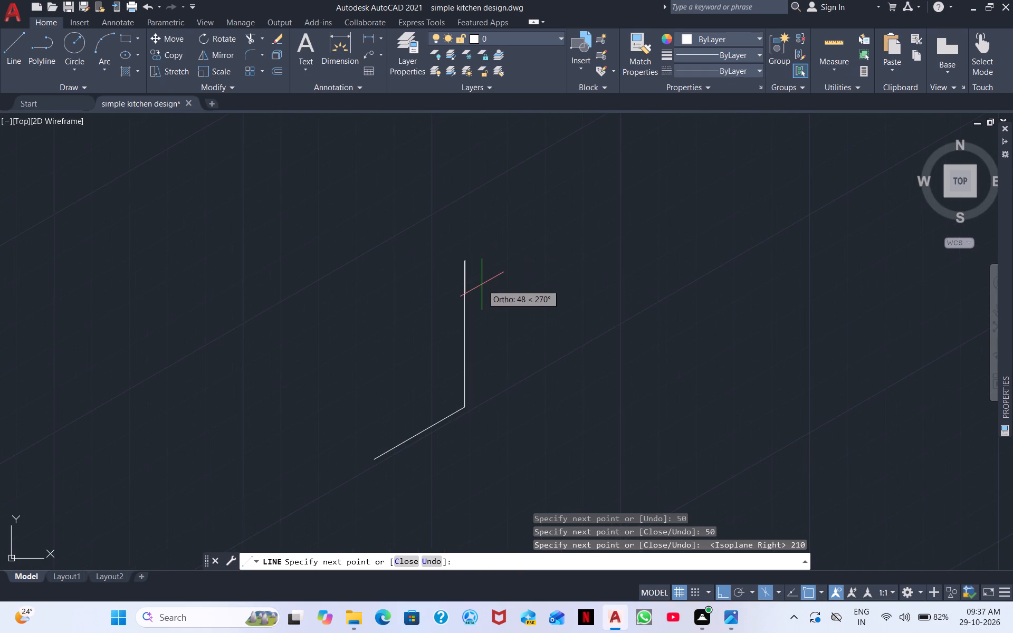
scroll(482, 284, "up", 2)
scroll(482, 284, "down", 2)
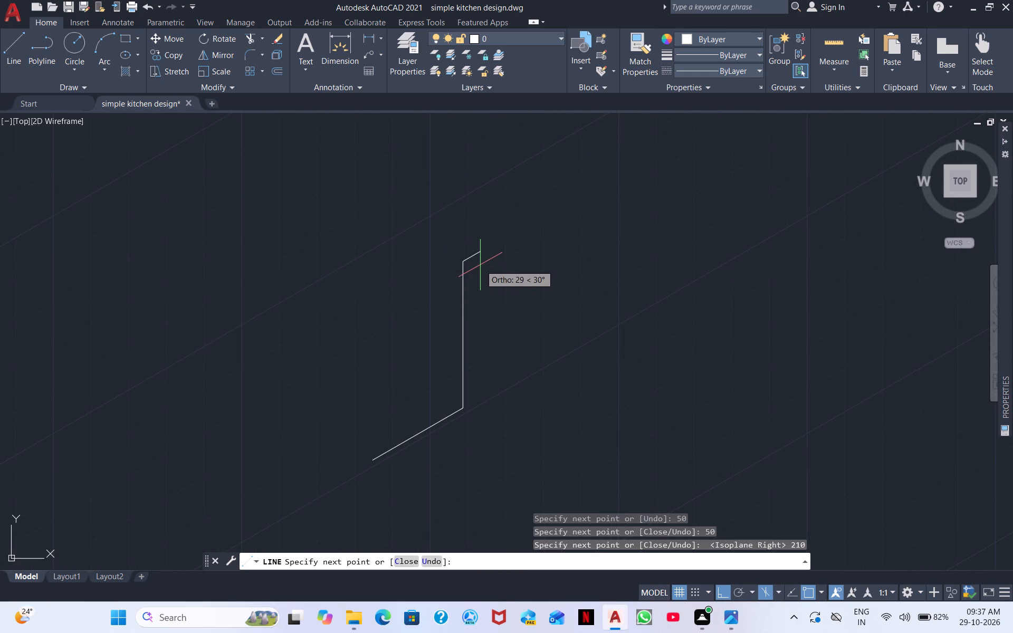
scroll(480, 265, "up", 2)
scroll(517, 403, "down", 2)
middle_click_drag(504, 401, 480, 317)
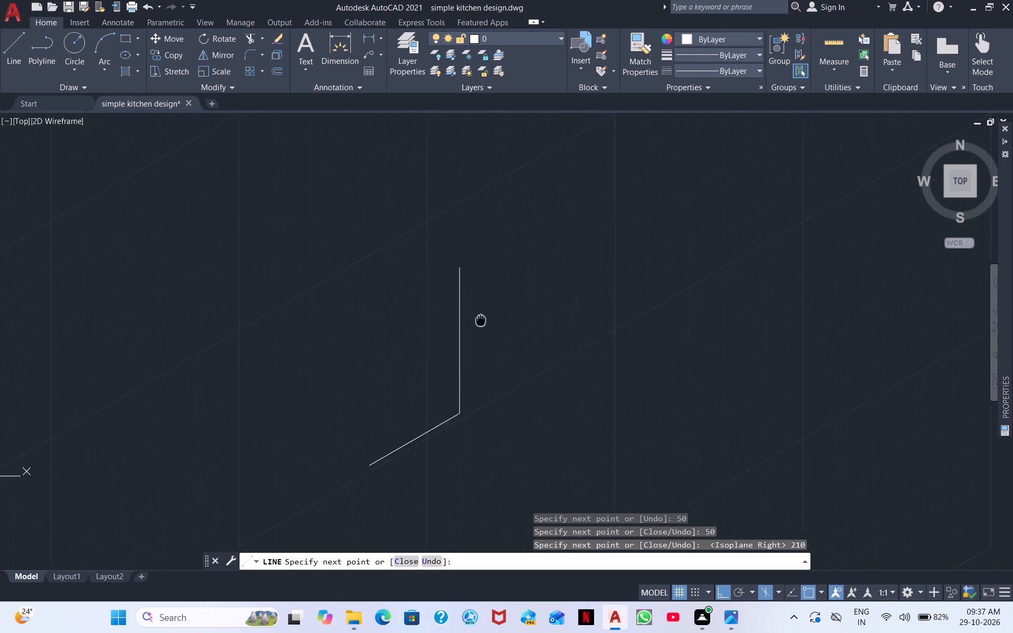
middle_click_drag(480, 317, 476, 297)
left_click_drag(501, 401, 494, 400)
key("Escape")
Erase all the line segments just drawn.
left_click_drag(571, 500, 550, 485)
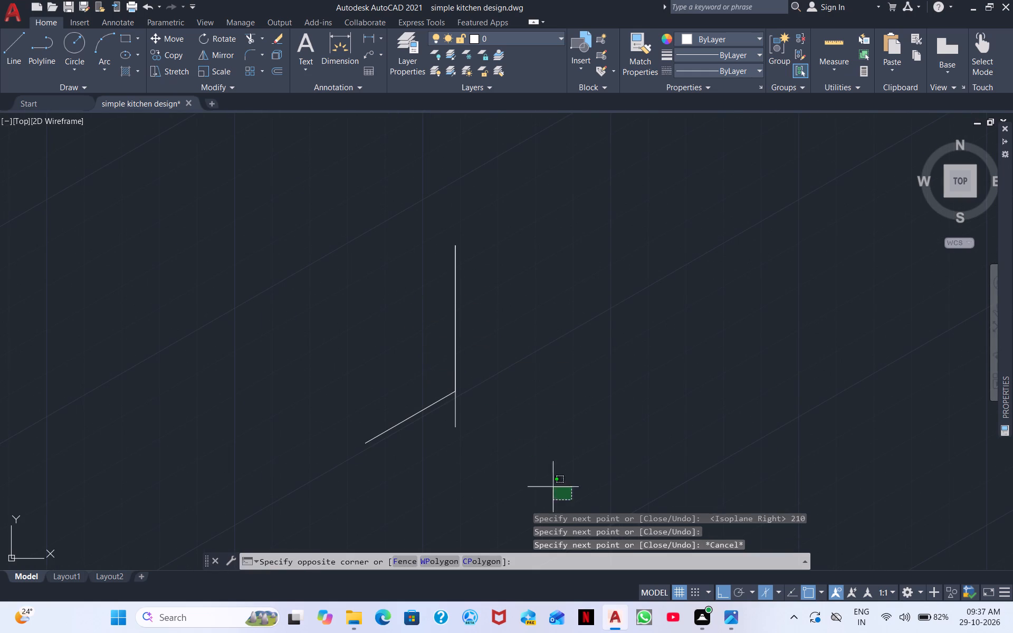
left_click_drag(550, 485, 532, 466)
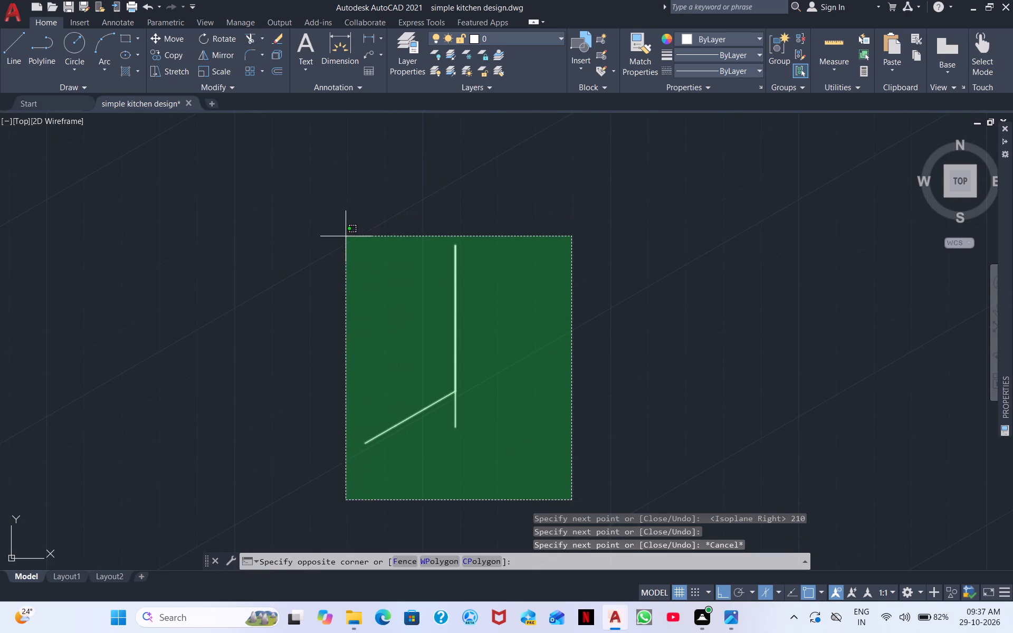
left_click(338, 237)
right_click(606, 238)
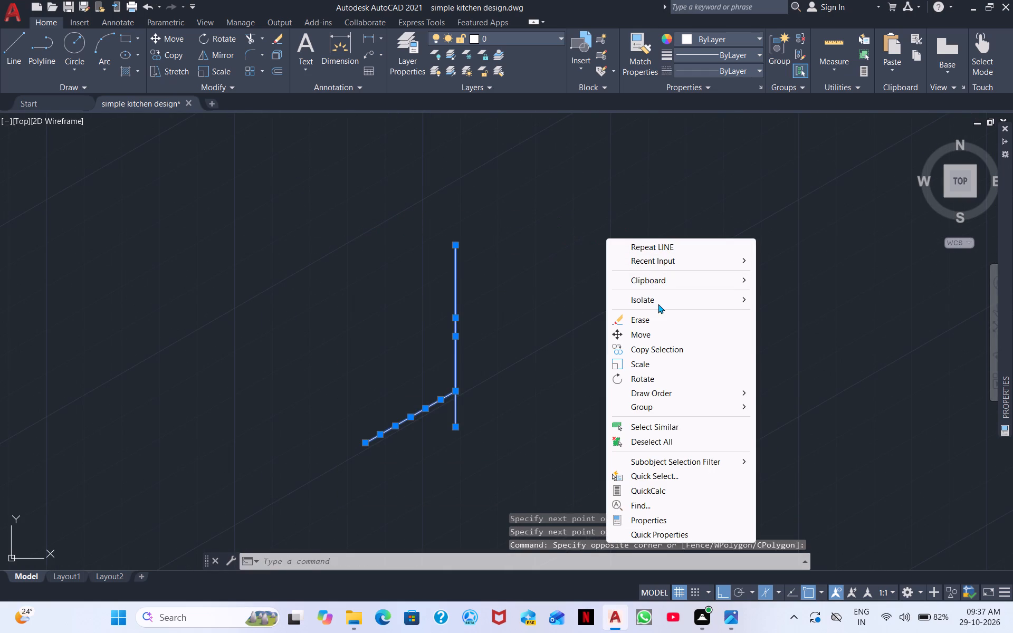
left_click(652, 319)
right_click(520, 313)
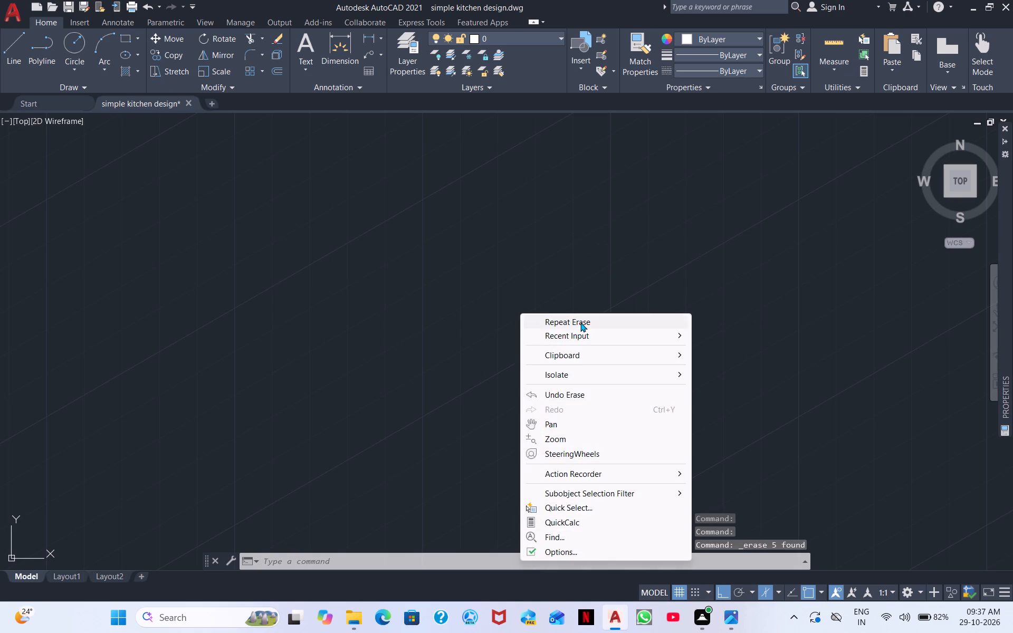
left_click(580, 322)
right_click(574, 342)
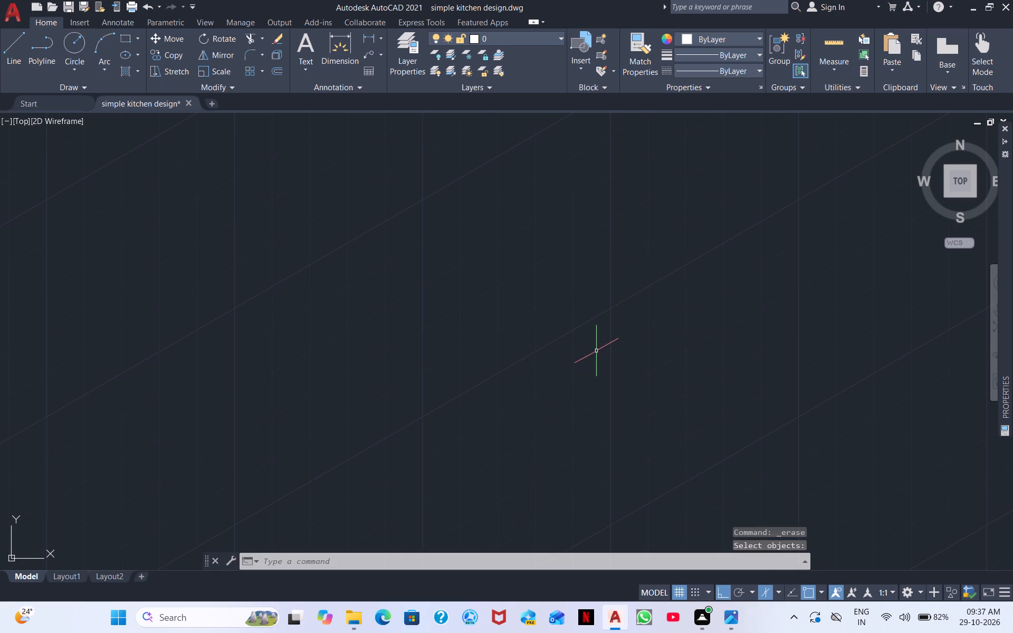
Start the Line command again for a new isometric outline.
right_click(596, 351)
left_click(649, 373)
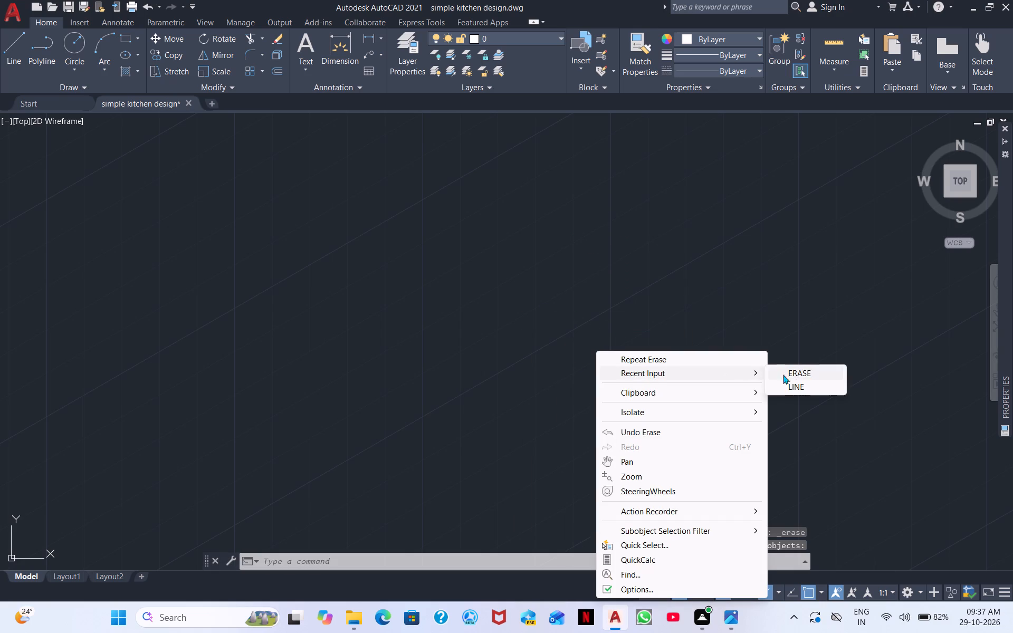
left_click(788, 386)
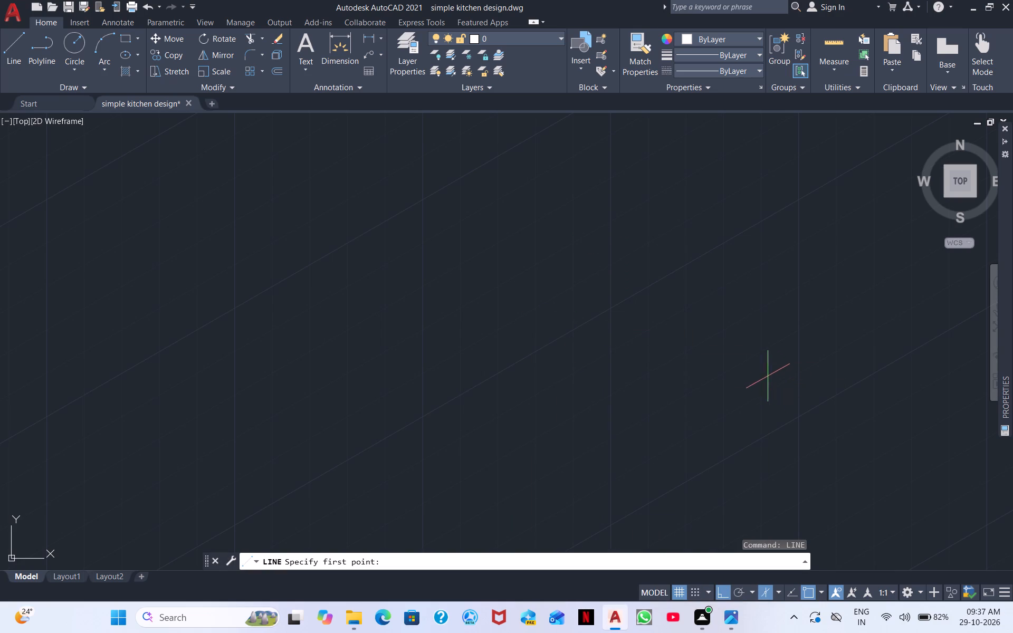
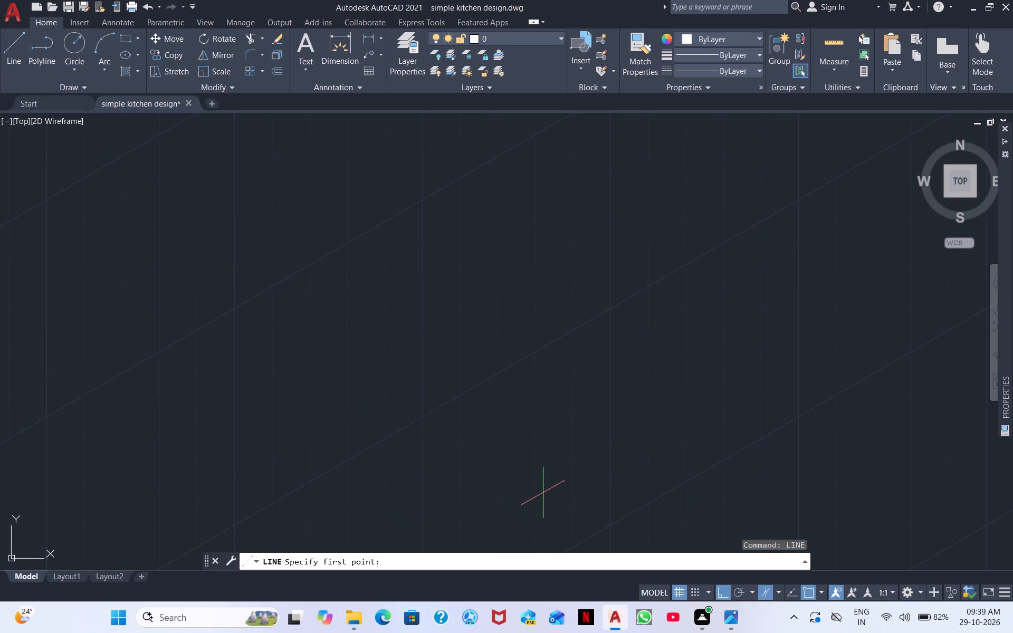
Draw a narrow isometric panel outline with 100-unit edges along the 30° axis and a 300-unit height, extending its closing vertical slightly past the start corner.
left_click(528, 501)
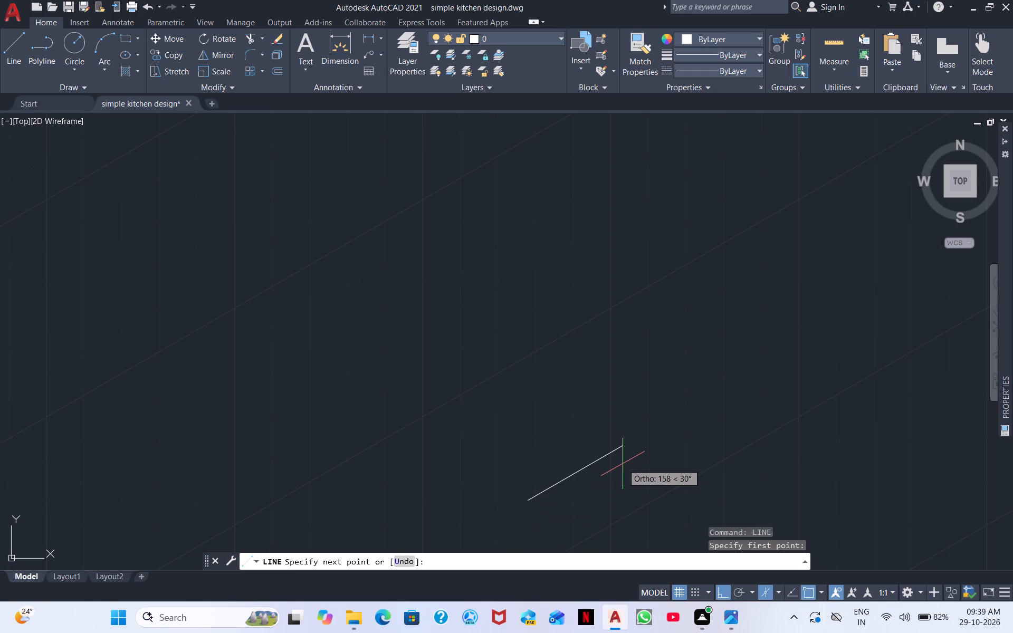
type("100")
key("Return")
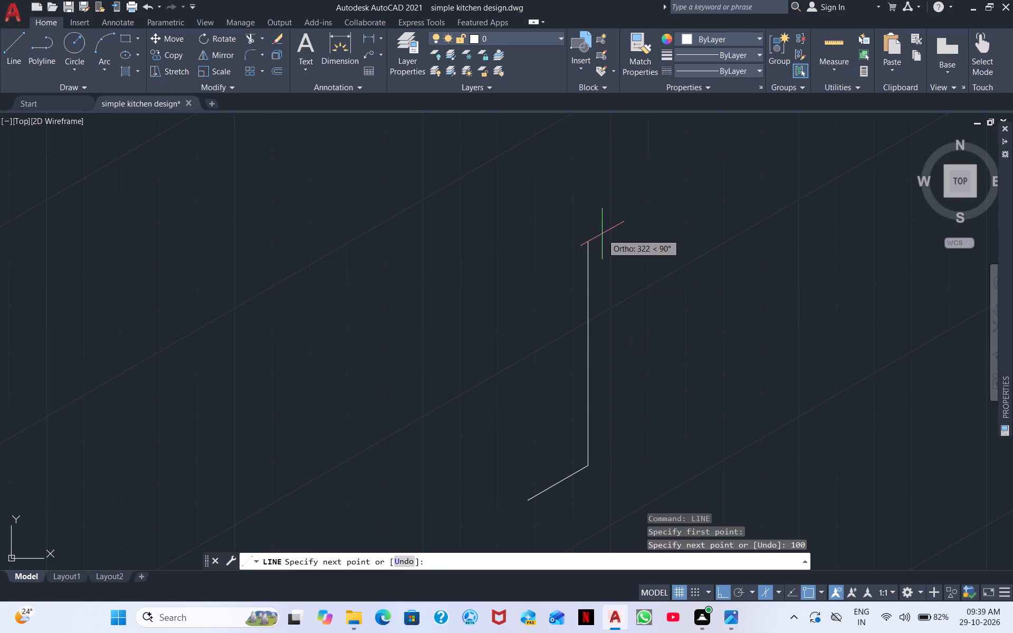
type("300")
key("Return")
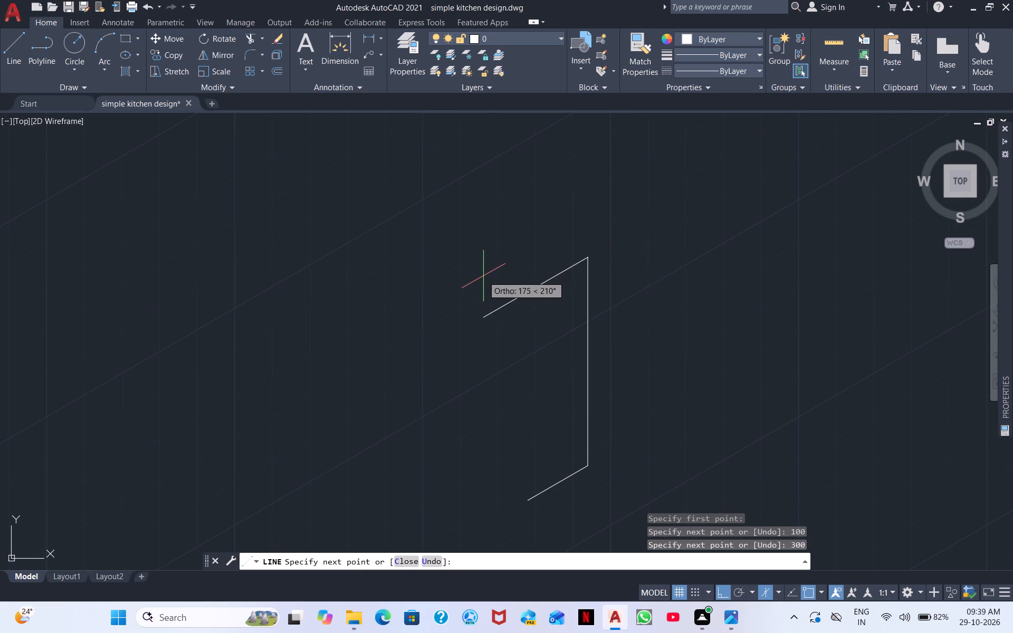
type("100")
key("Return")
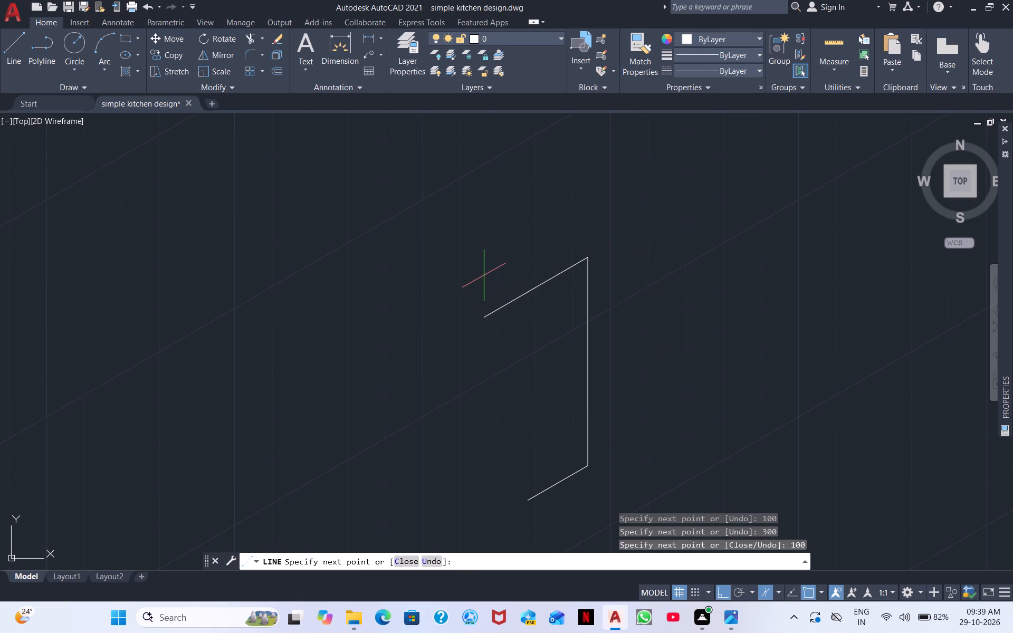
left_click(526, 525)
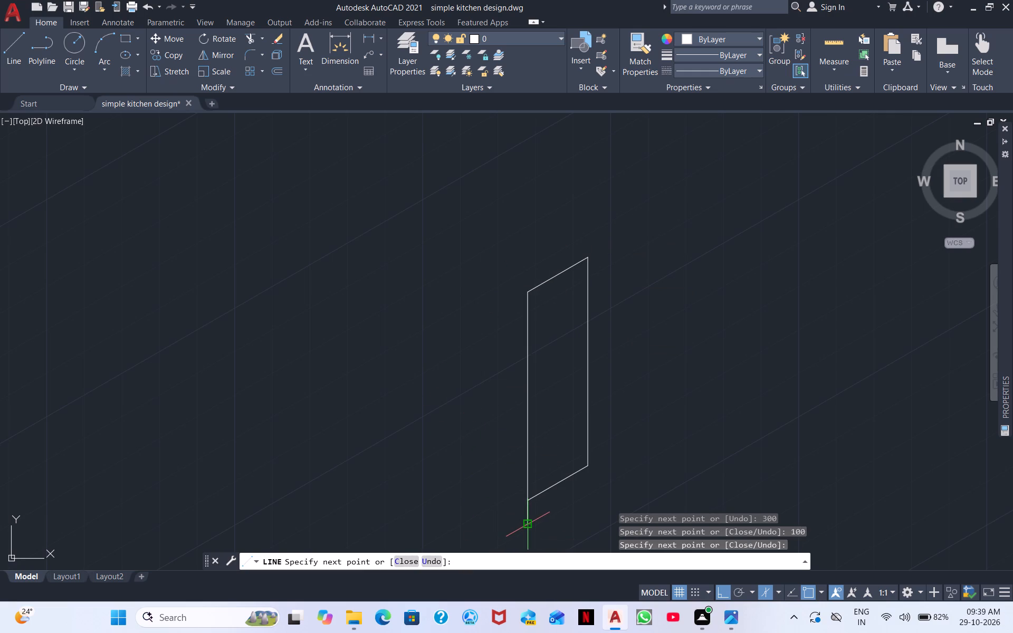
key("Escape")
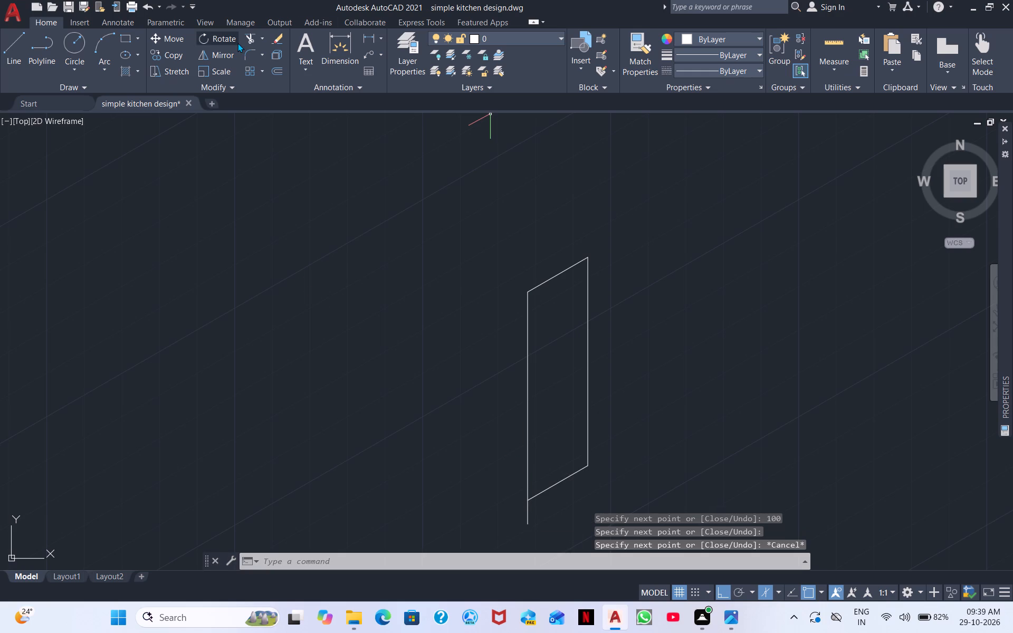
Trim the short vertical overhang below the panel's lower front corner.
left_click(253, 35)
middle_click_drag(528, 454, 493, 297)
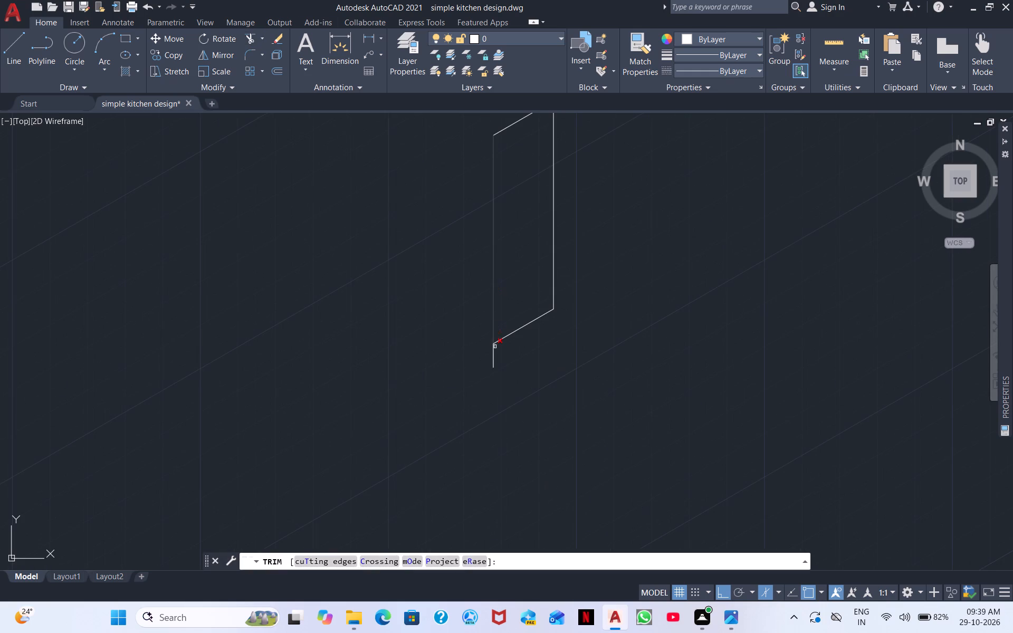
left_click_drag(499, 357, 464, 382)
right_click(681, 281)
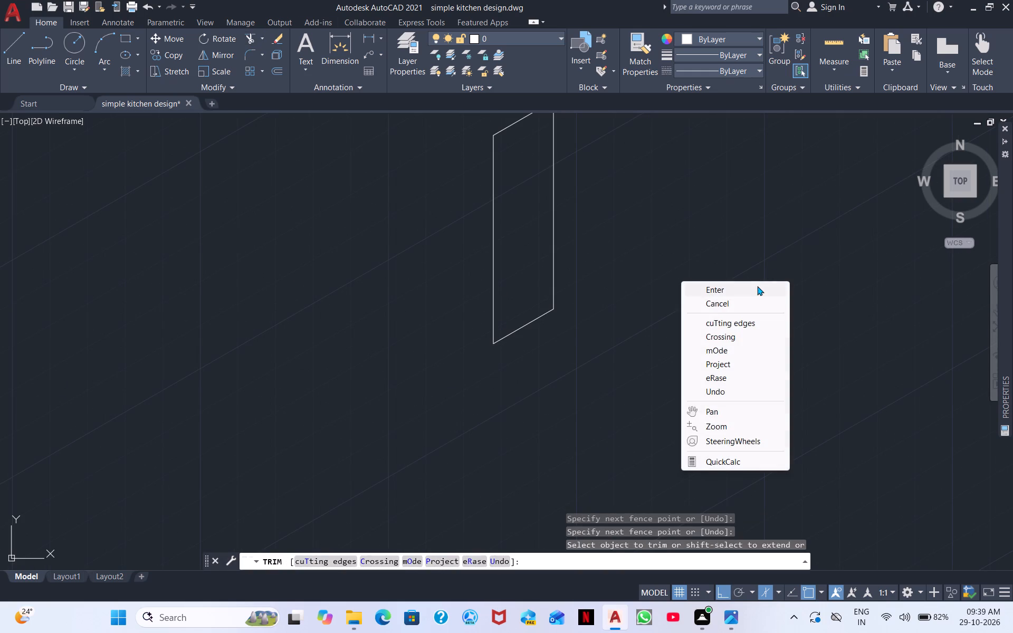
left_click(757, 286)
Add an adjoining left-isoplane face from the shared top corner: 150 units at 150°, 300 units down, and back to the shared bottom corner.
middle_click_drag(557, 275, 696, 414)
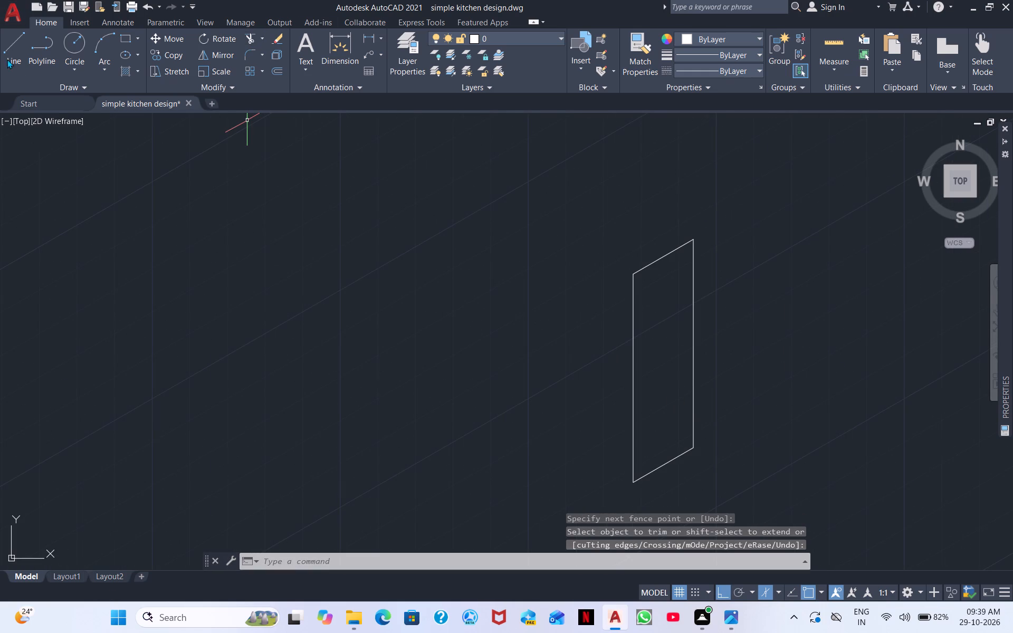
left_click(19, 52)
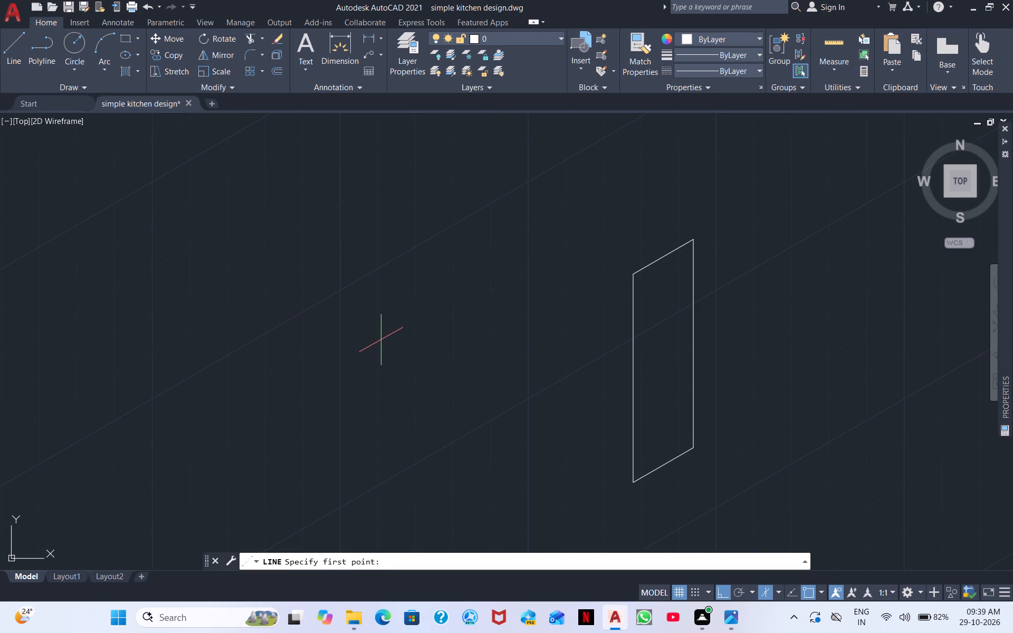
scroll(442, 325, "up", 2)
middle_click_drag(620, 270, 379, 323)
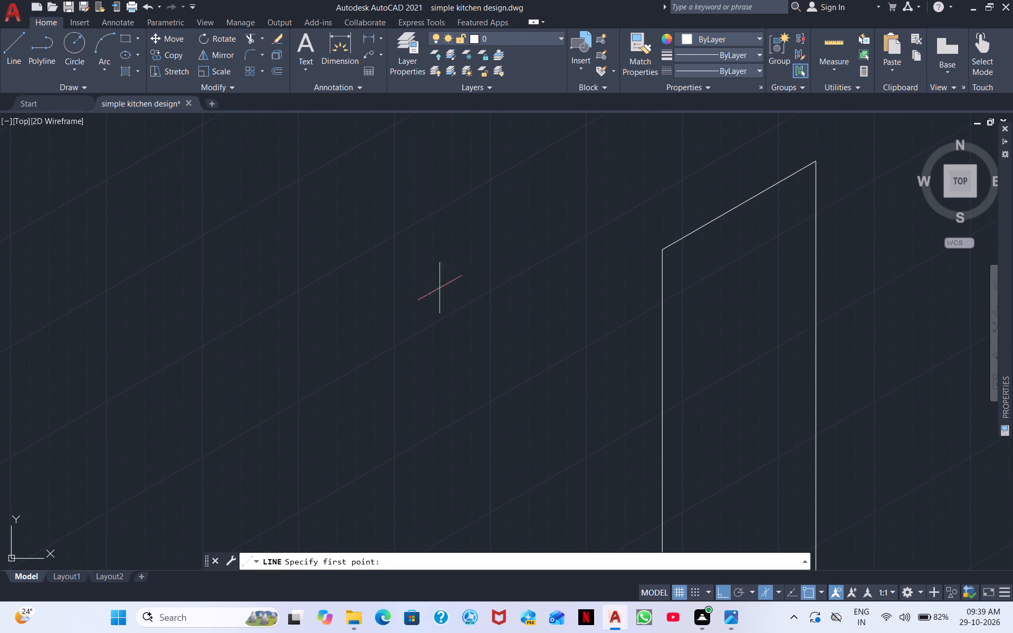
left_click(659, 248)
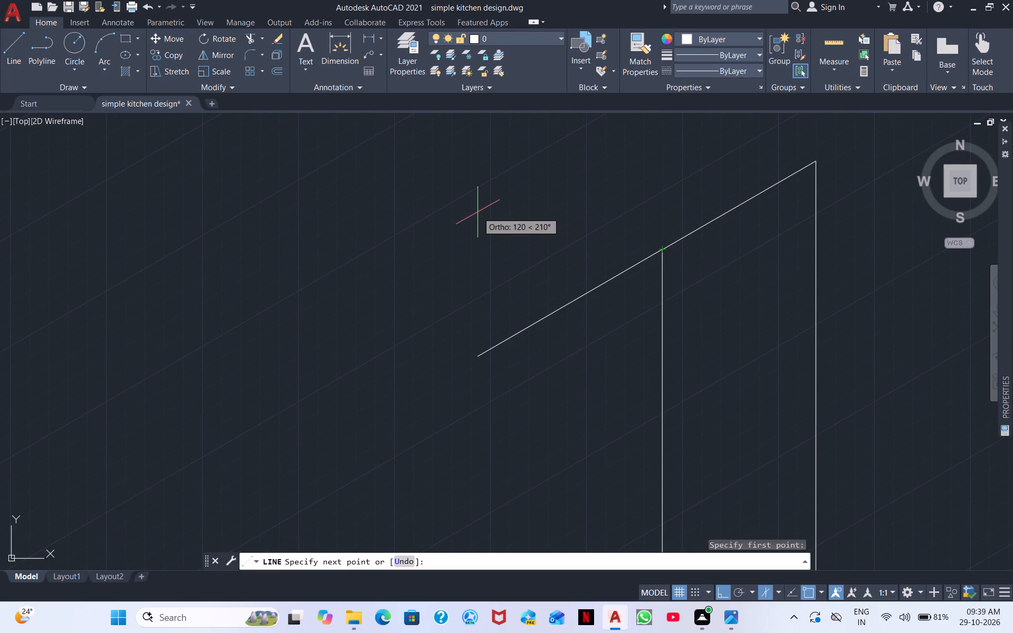
key("F5")
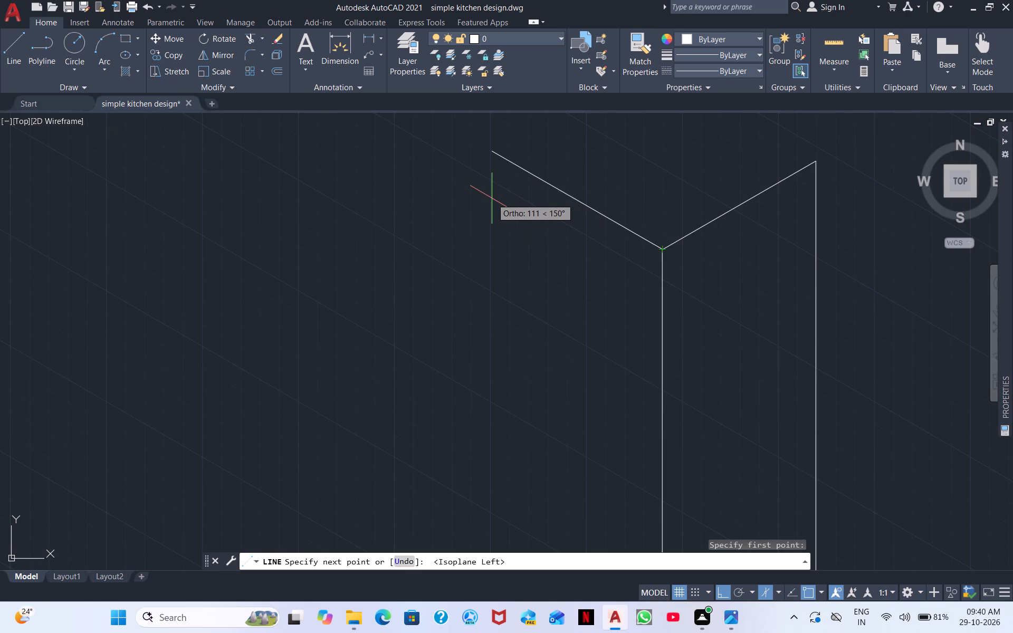
type("150")
key("Return")
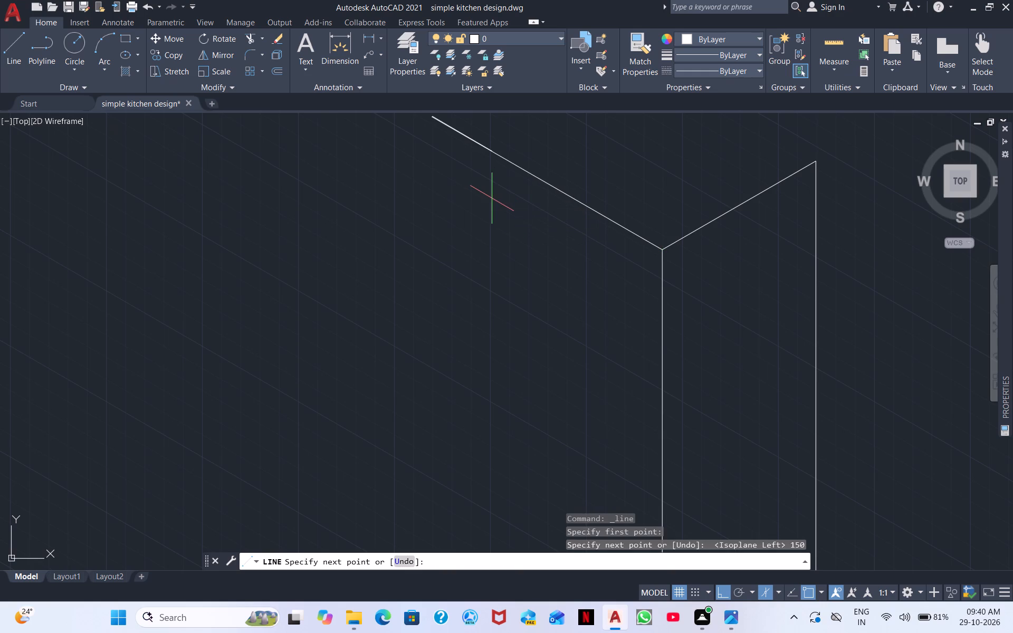
middle_click_drag(509, 449, 515, 371)
middle_click_drag(513, 521, 483, 404)
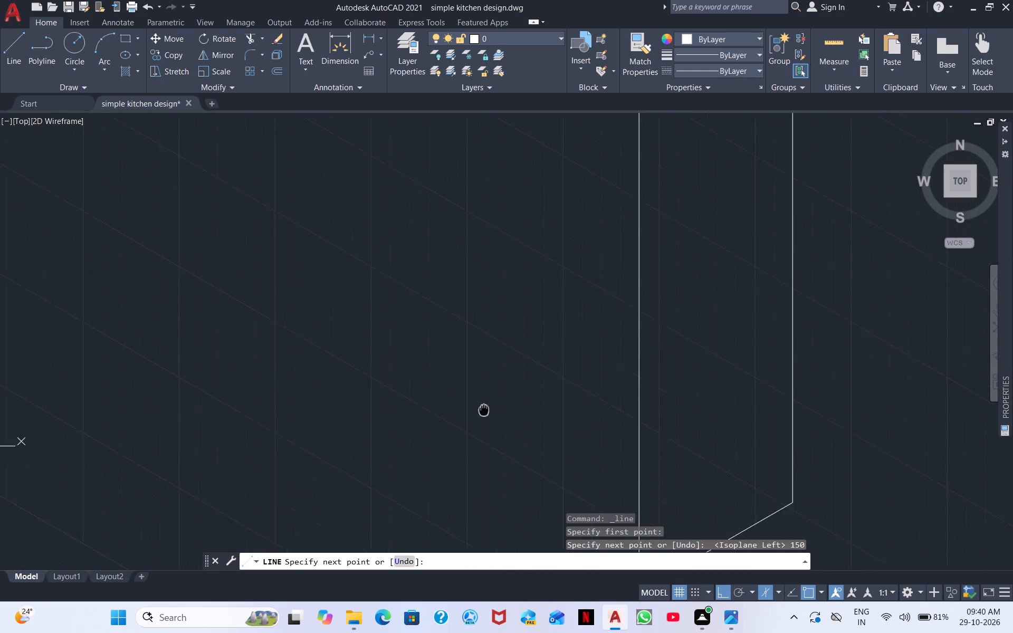
middle_click_drag(483, 404, 467, 338)
scroll(468, 342, "down", 2)
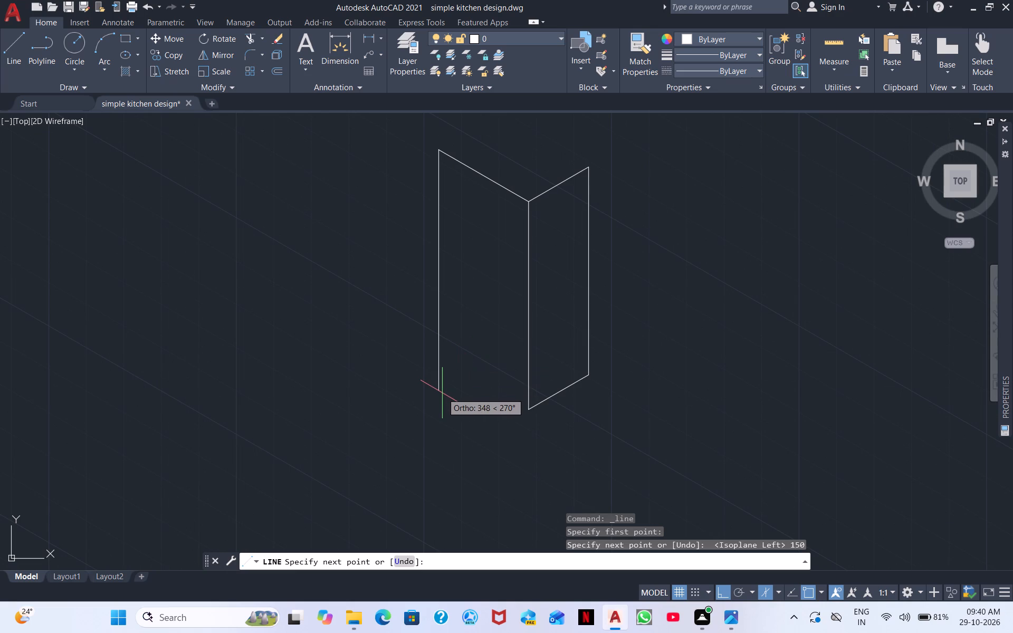
type("300")
key("Return")
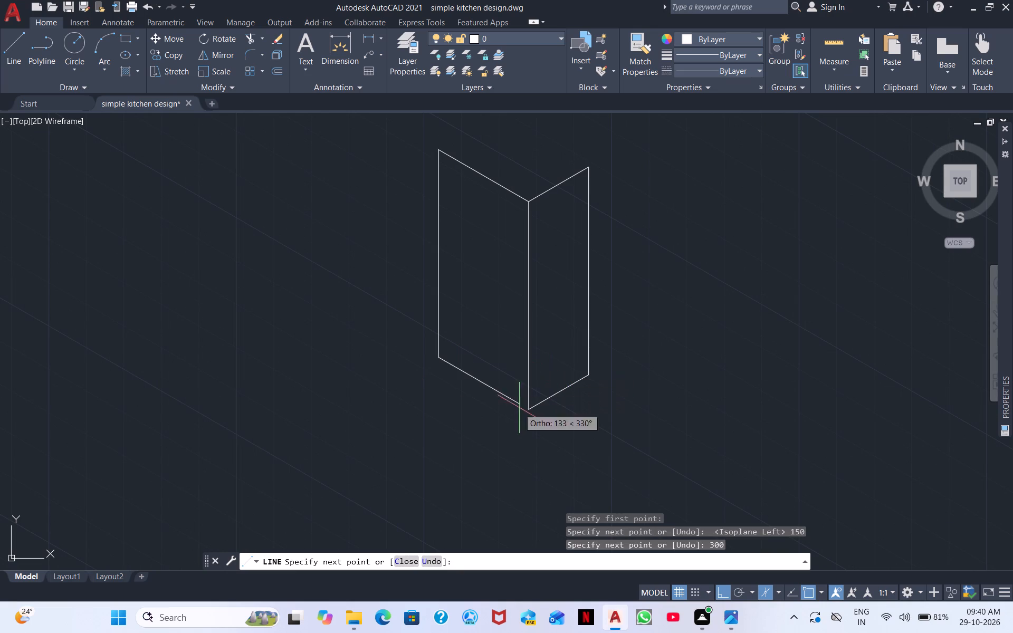
left_click(532, 411)
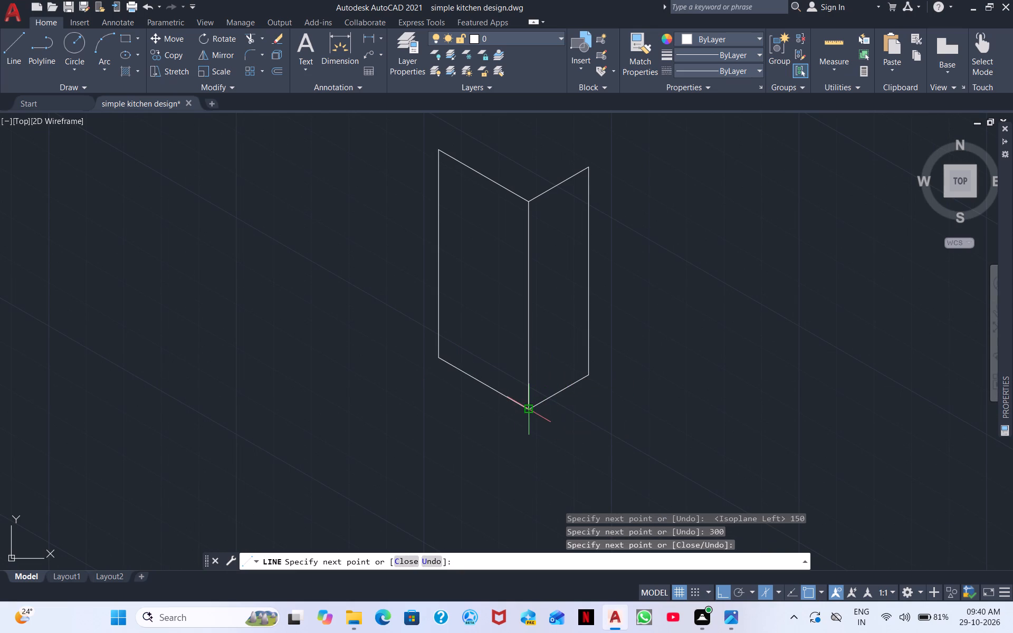
key("Escape")
Draw a 300-unit line at 150° from the new face's outer vertical edge, starting just below its top corner.
right_click(489, 272)
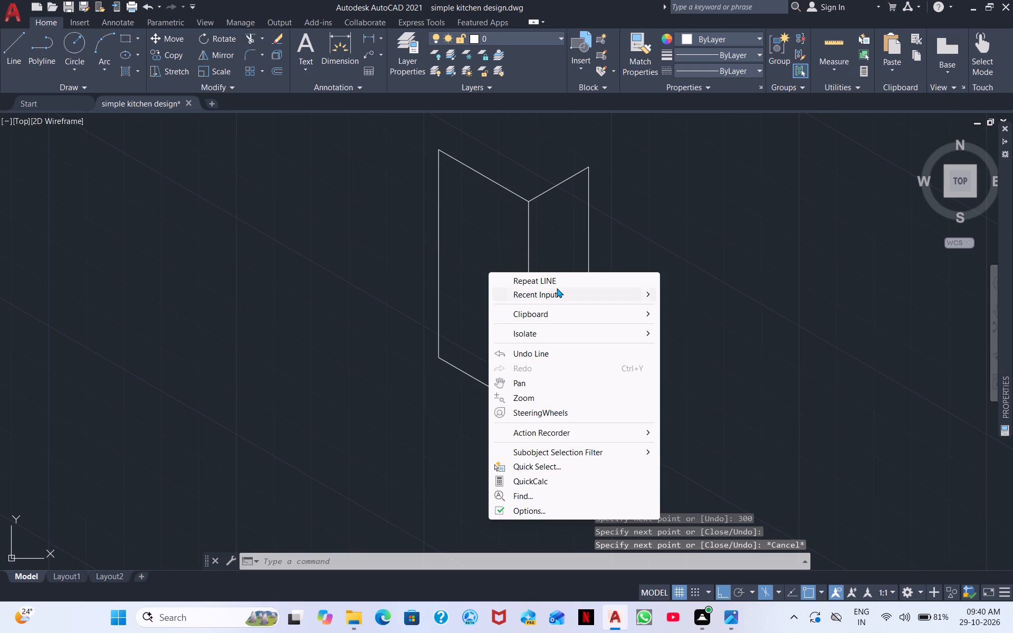
left_click(557, 279)
middle_click_drag(614, 443, 926, 522)
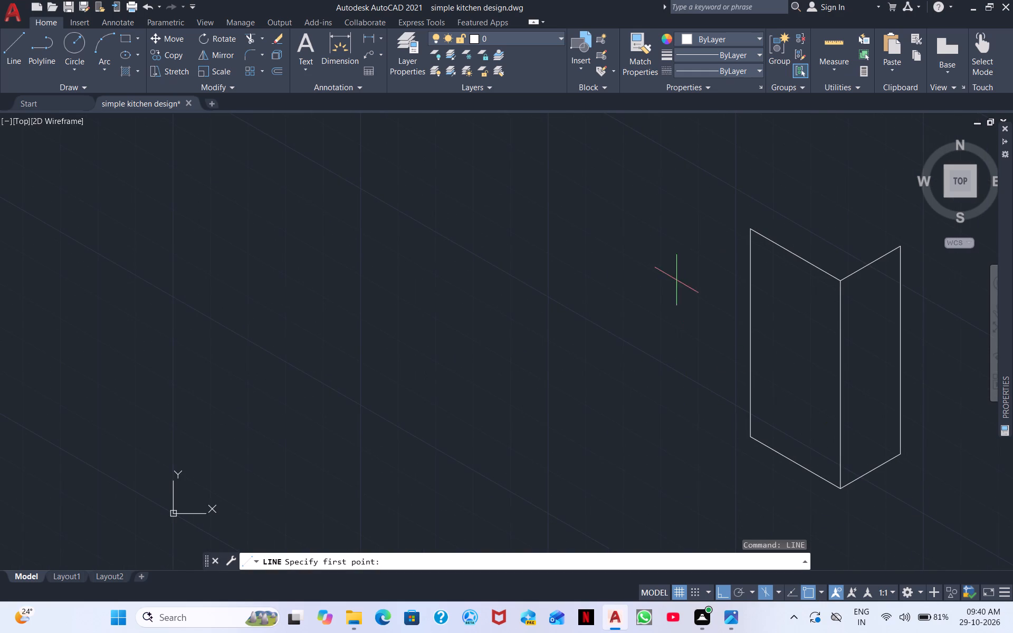
scroll(740, 260, "up", 3)
scroll(787, 185, "down", 1)
middle_click_drag(780, 210, 775, 233)
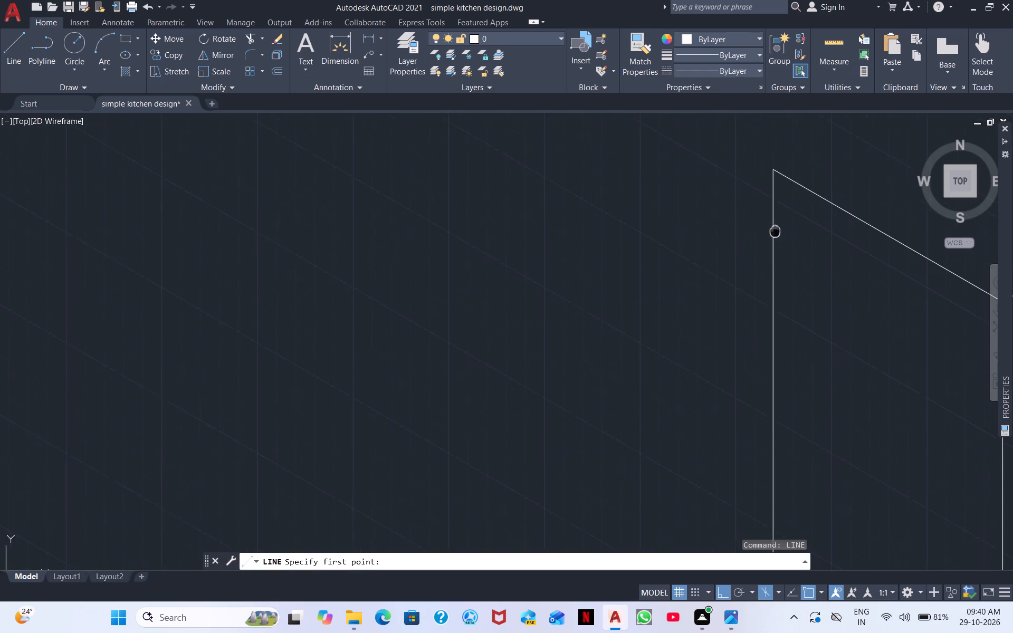
middle_click_drag(775, 233, 774, 262)
left_click(769, 232)
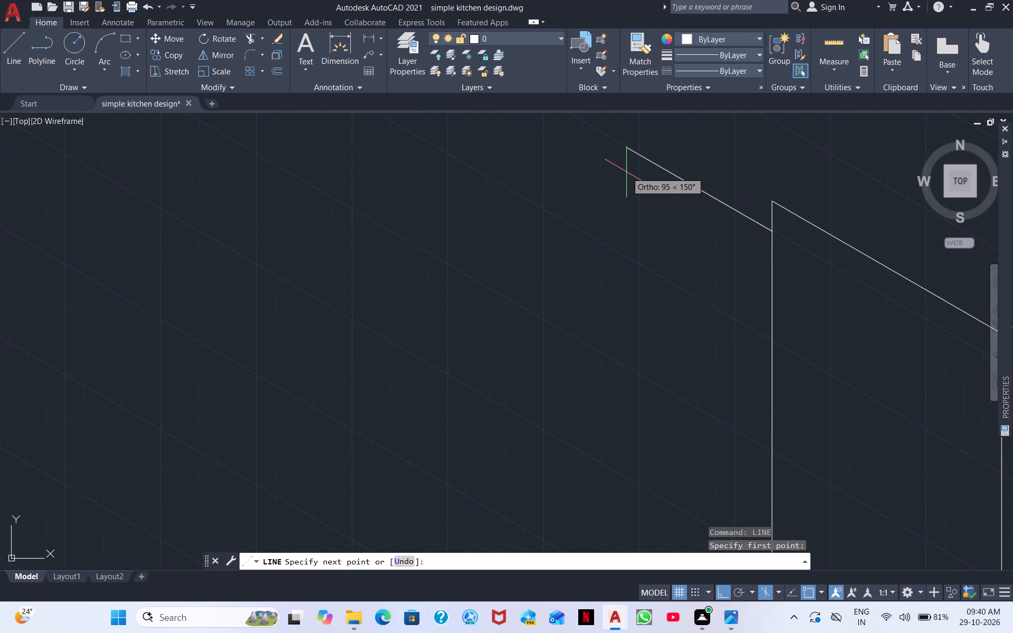
scroll(626, 172, "down", 1)
middle_click_drag(626, 172, 845, 436)
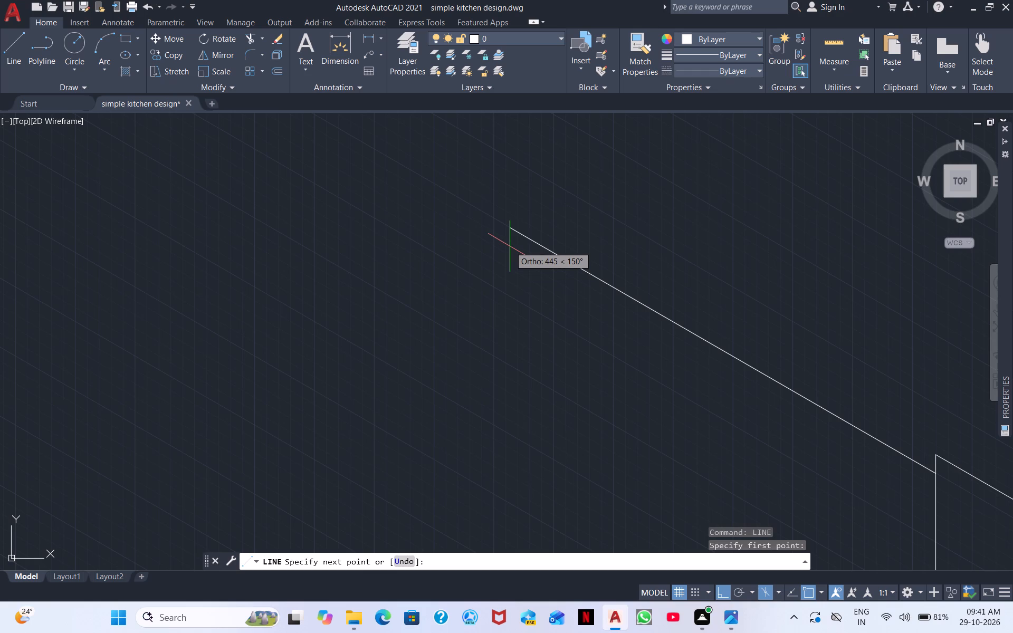
type("300")
key("Return")
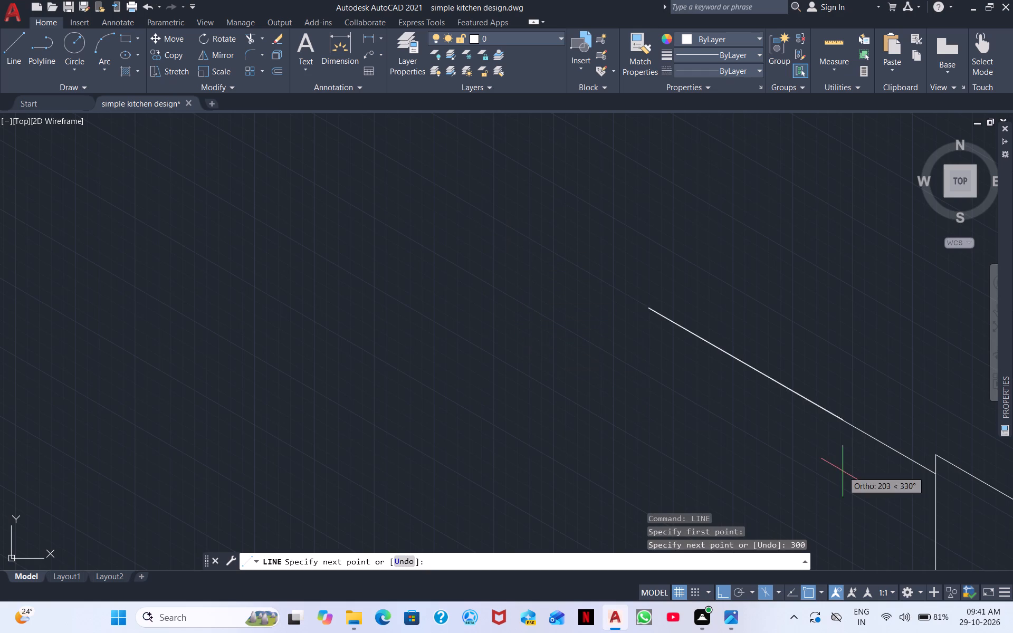
Continue the line downward with 80-, 20- and 50-unit segments, closing with a 330° line back to the tall unit's outer edge.
scroll(614, 398, "down", 3)
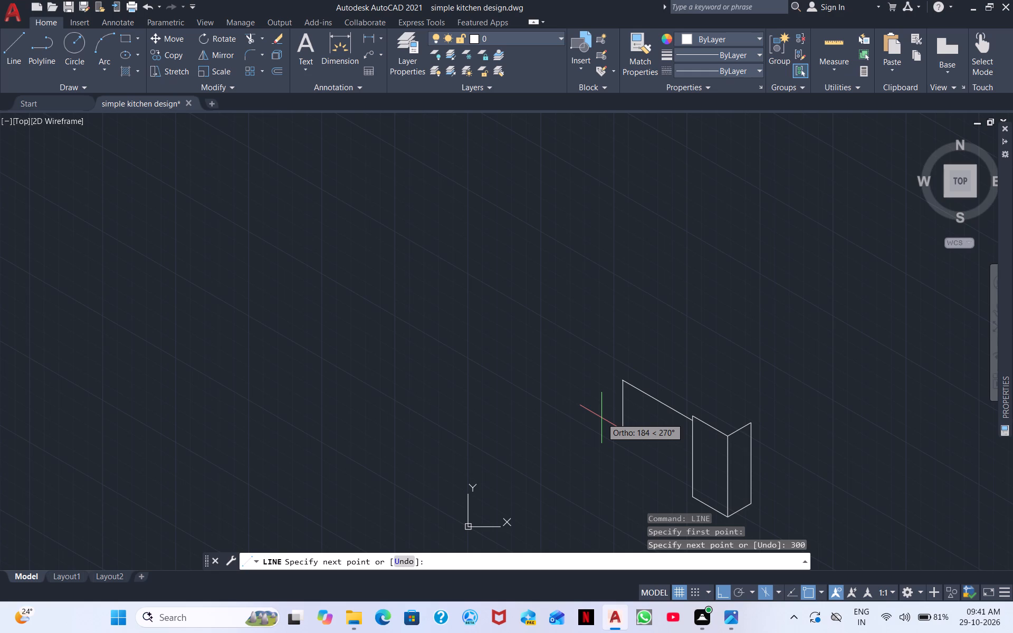
type("80")
key("Return")
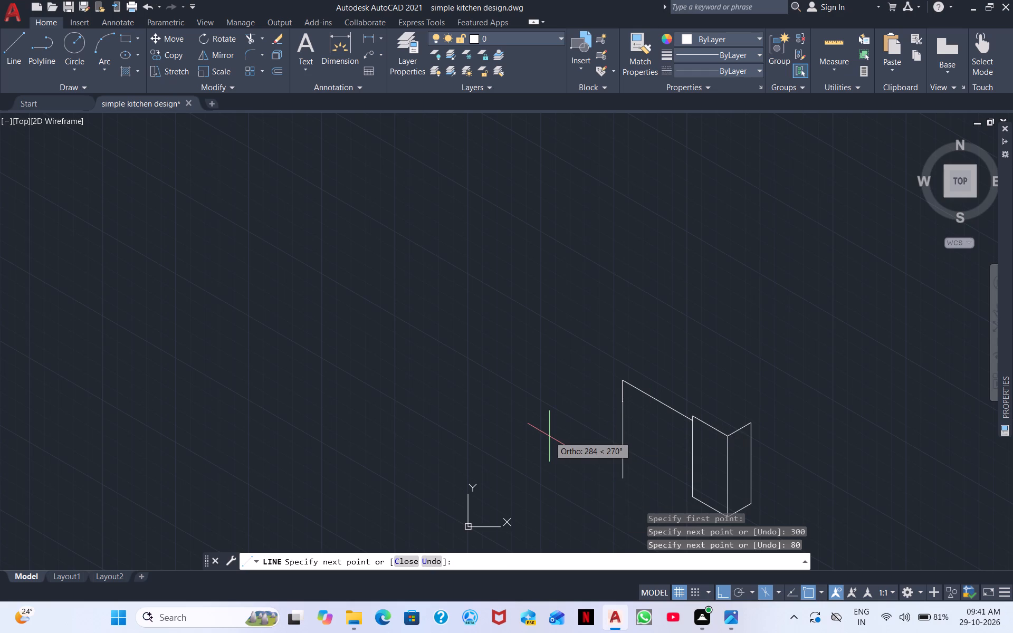
type("20")
key("Return")
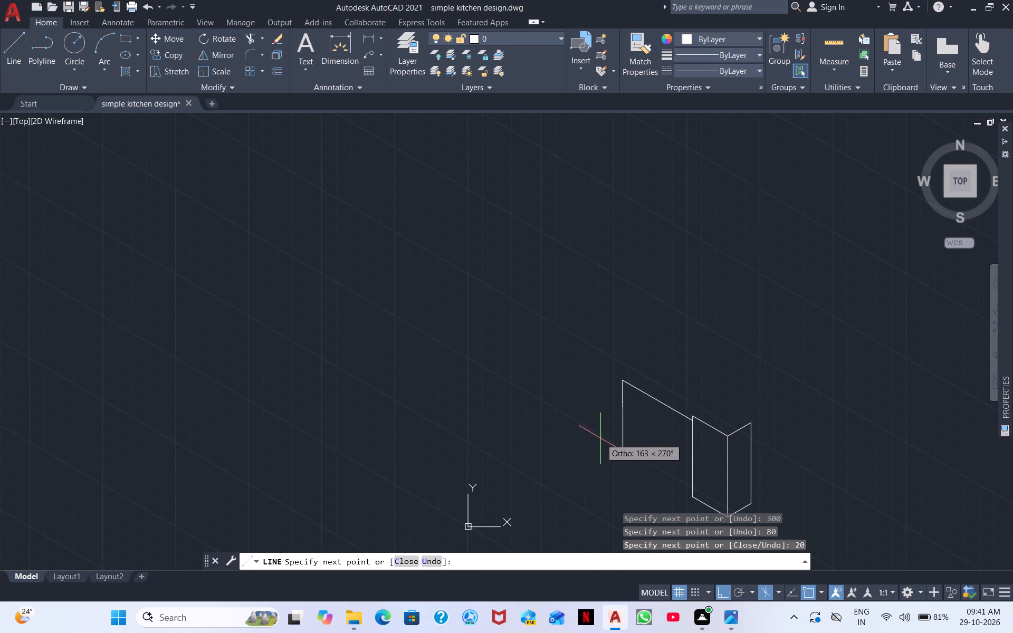
scroll(600, 438, "up", 3)
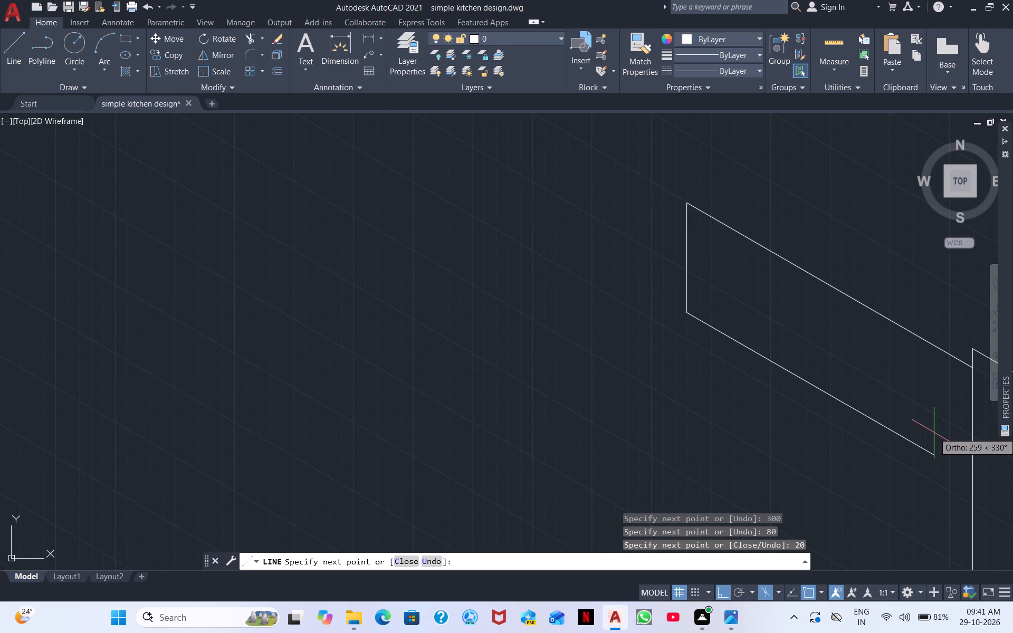
scroll(966, 472, "down", 2)
middle_click_drag(966, 472, 802, 361)
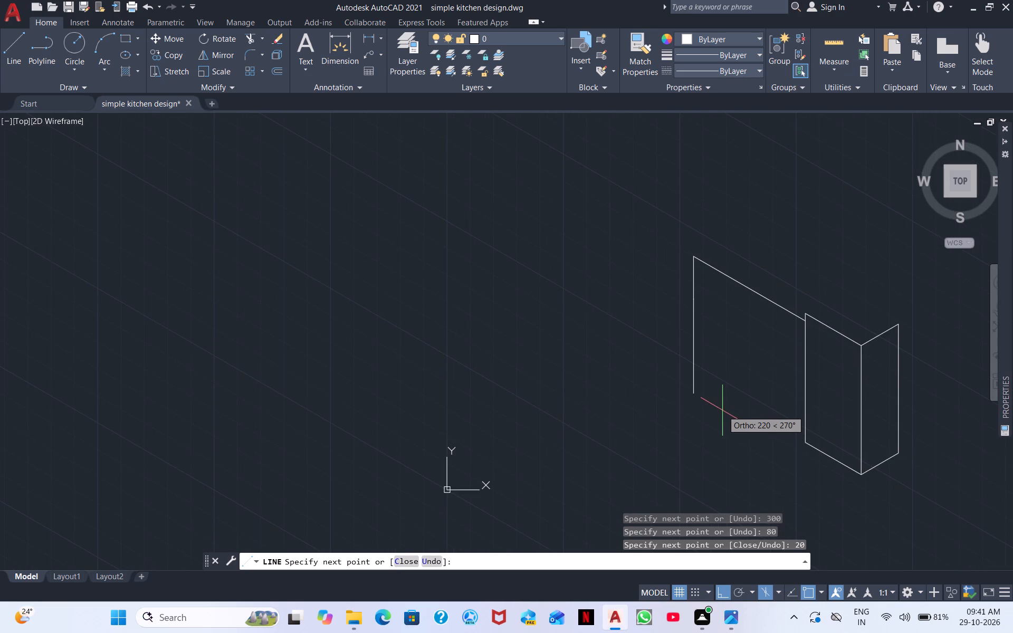
type("50")
key("Return")
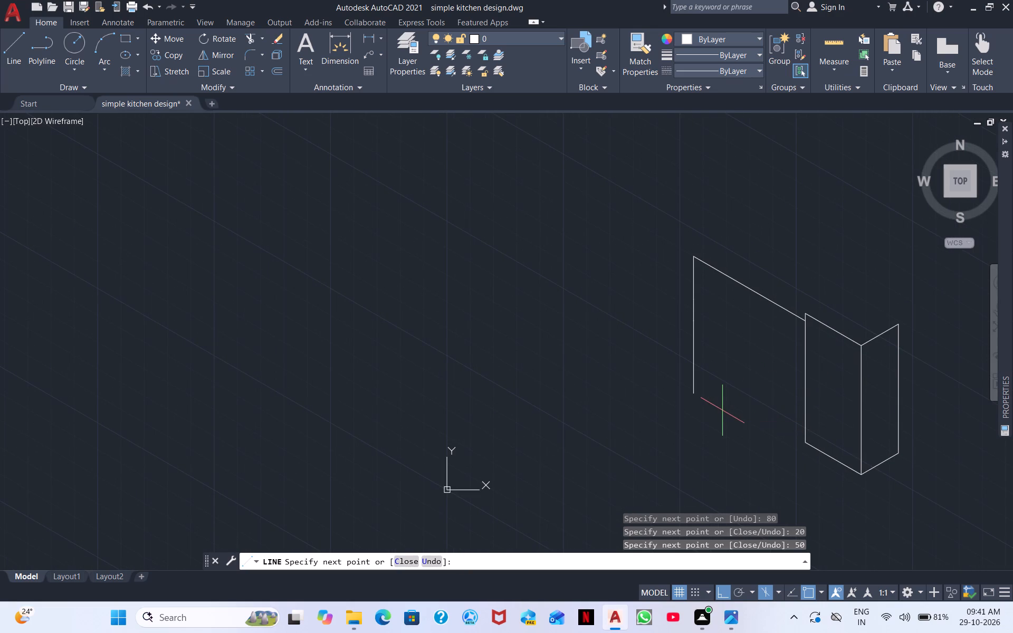
scroll(791, 381, "up", 3)
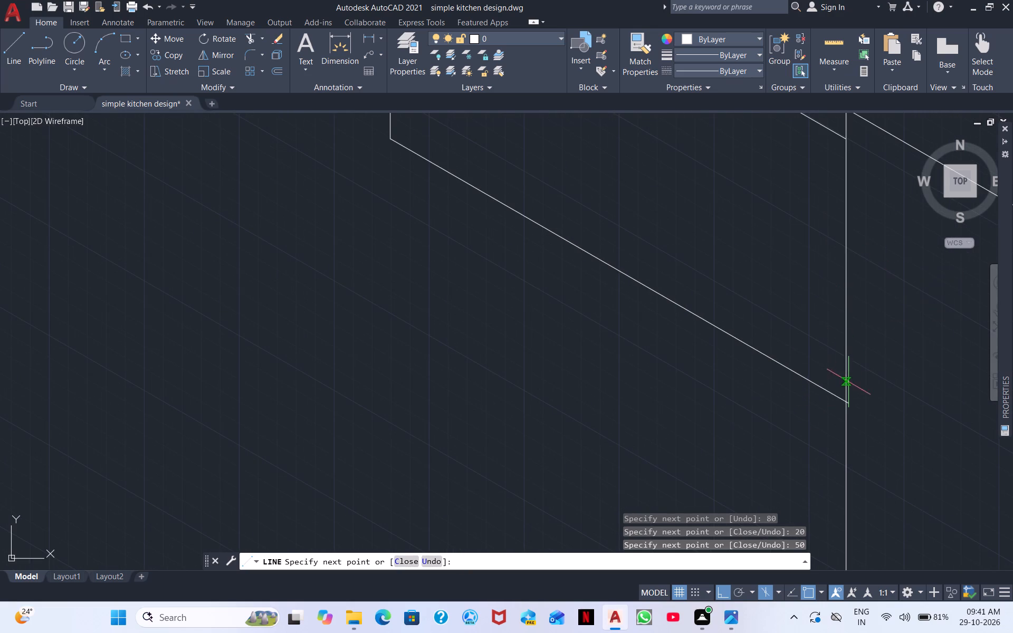
left_click(846, 401)
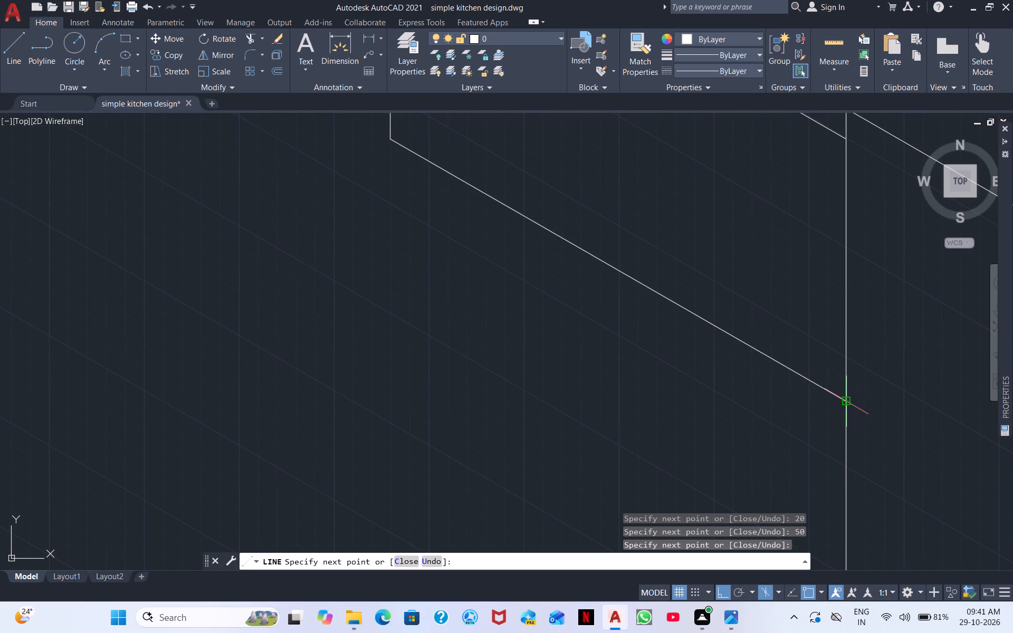
key("Escape")
scroll(781, 406, "down", 2)
middle_click_drag(712, 416, 892, 443)
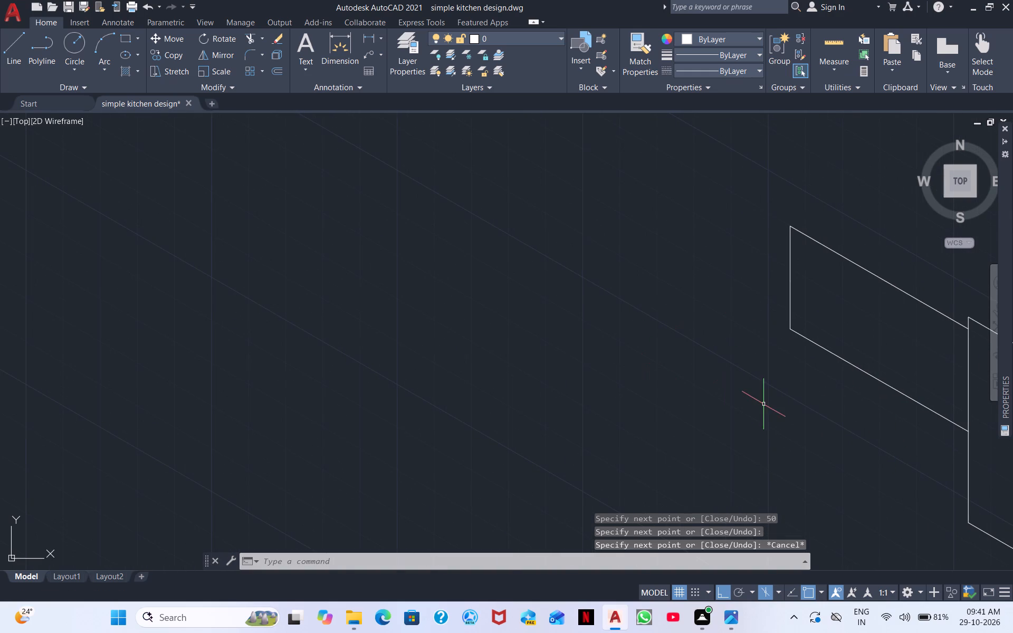
On the top isoplane, draw a 400-unit line at 210° from the outer top corner of the 300-unit-long face.
right_click(763, 404)
left_click(813, 164)
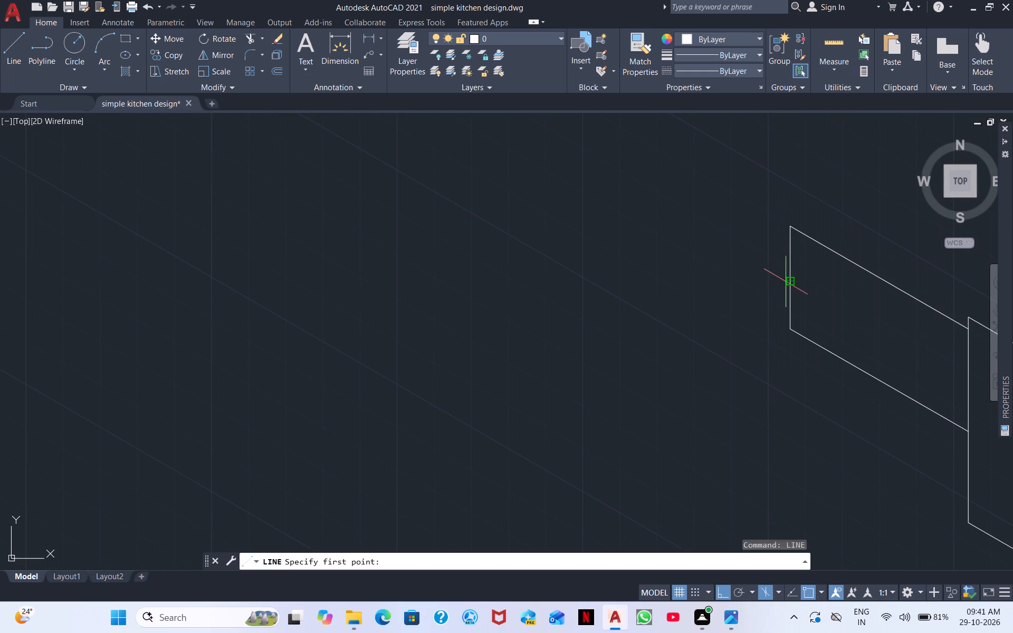
left_click(788, 223)
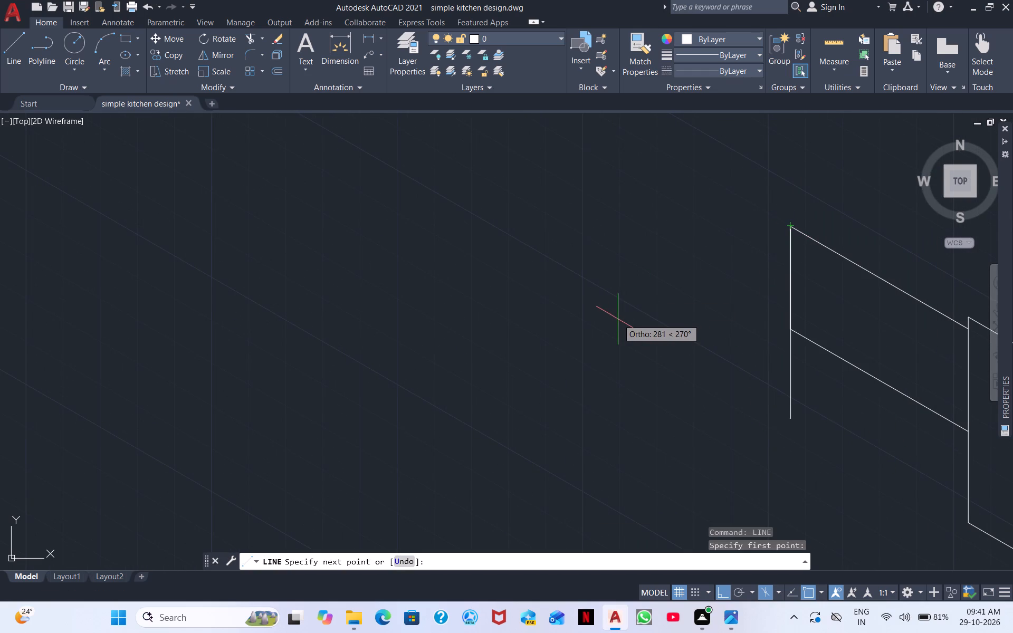
key("F5")
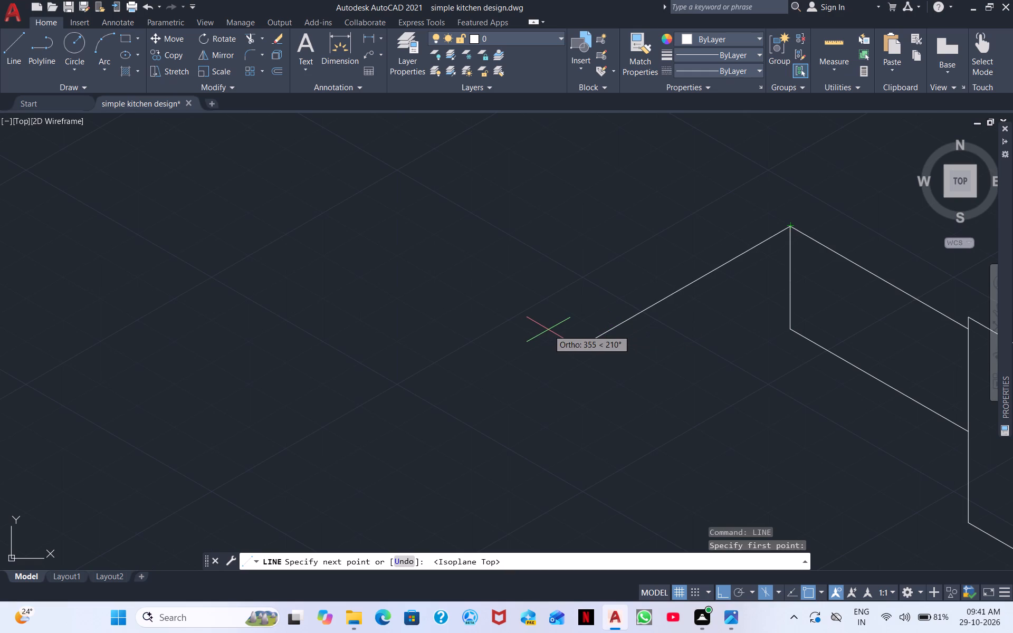
key("3")
key("5")
key("0")
key("BackSpace")
key("BackSpace")
key("BackSpace")
type("400")
key("Return")
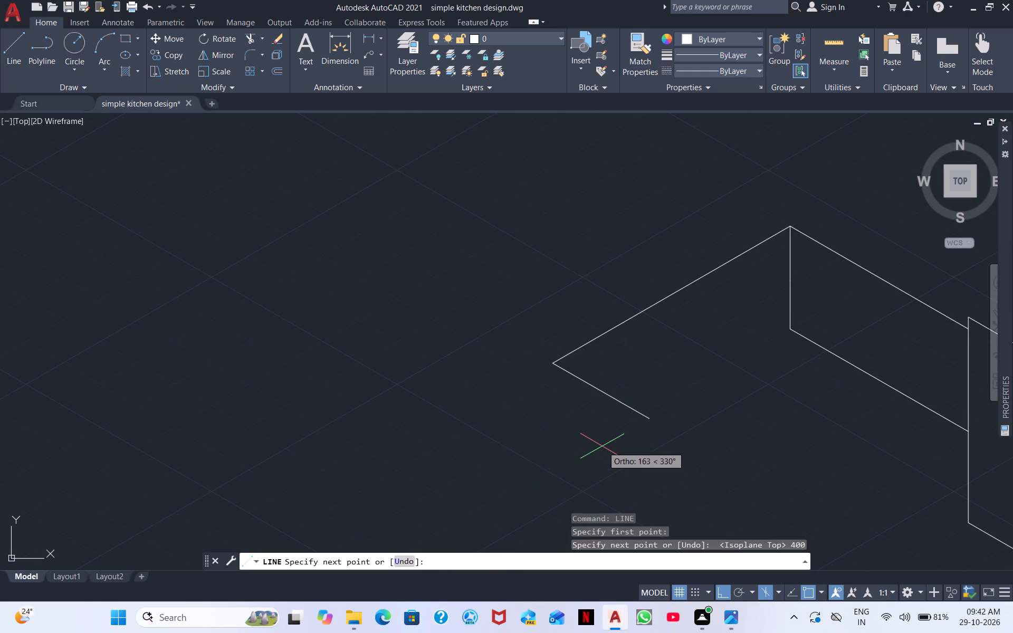
On the right isoplane, continue the line 150 units down and back at 30° to just past the shared bottom corner.
key("F5")
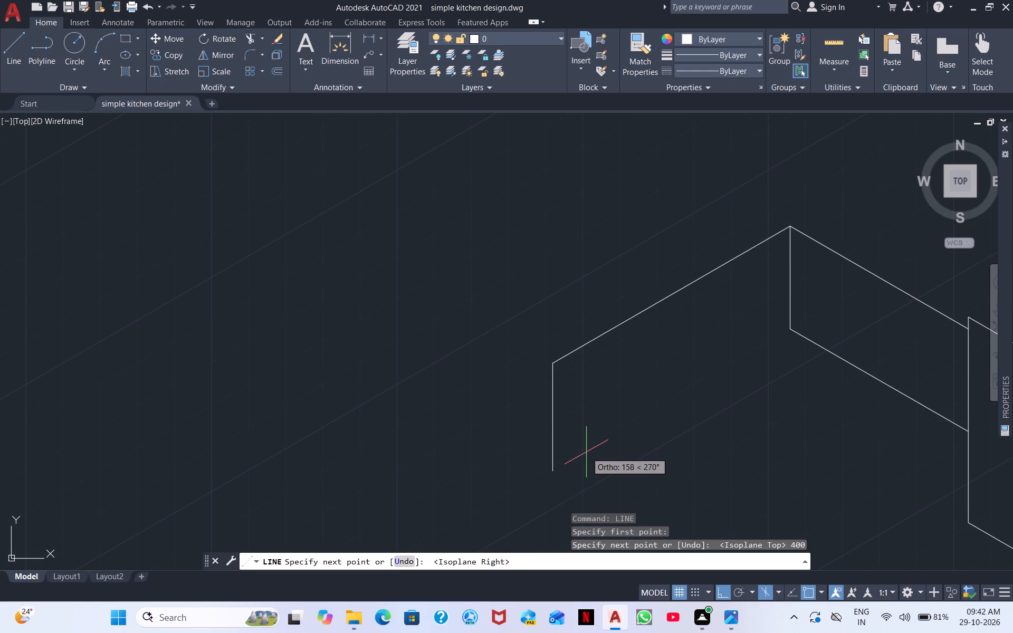
type("150")
key("Return")
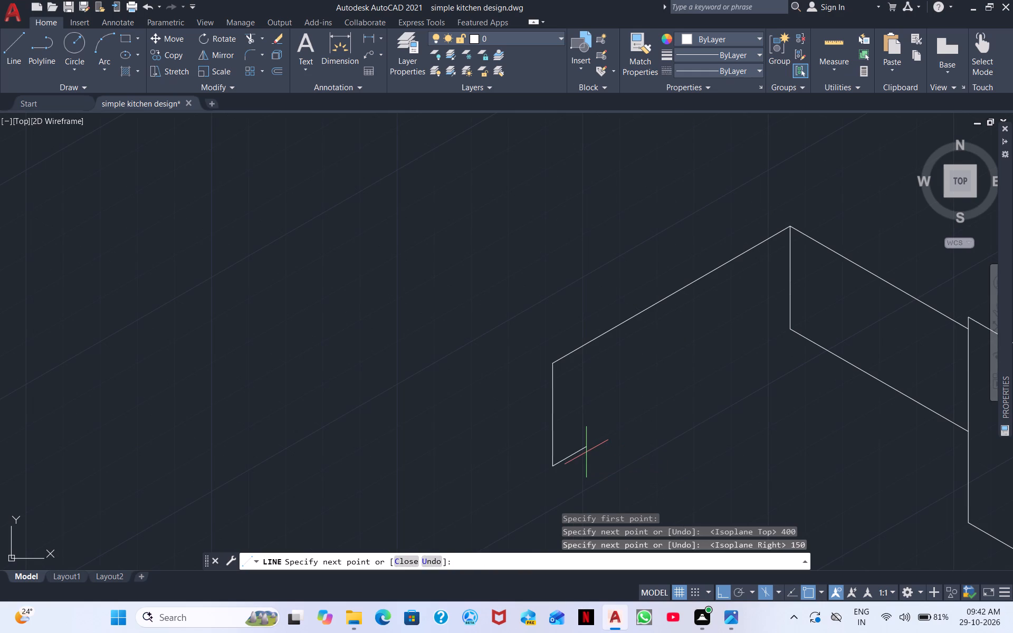
scroll(801, 304, "up", 3)
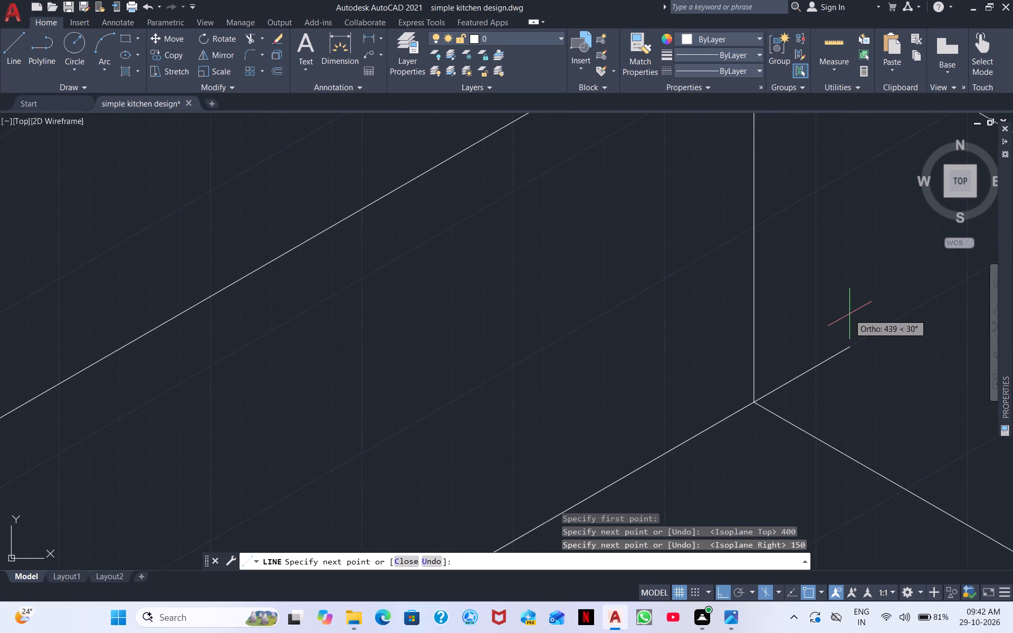
left_click(849, 314)
key("Escape")
scroll(854, 302, "down", 3)
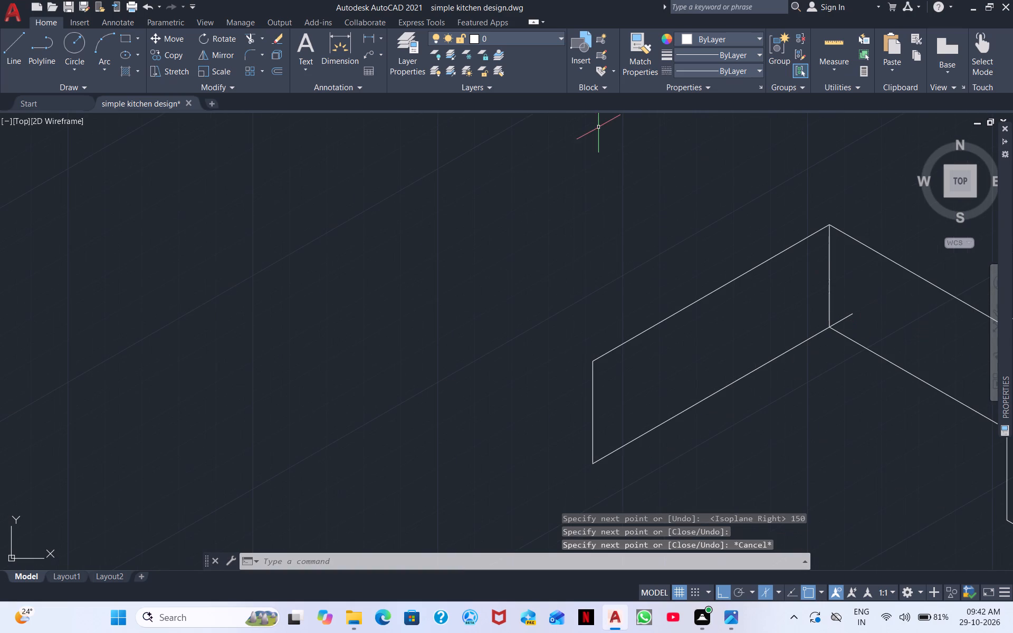
Trim the short overhang beyond the shared bottom corner of the two long faces.
left_click(246, 36)
left_click(840, 320)
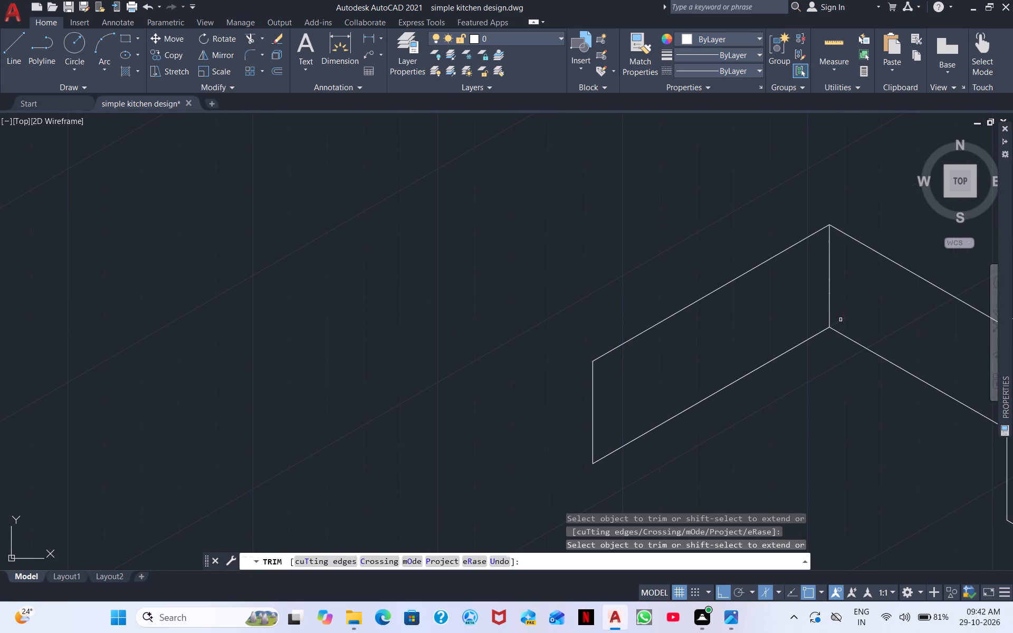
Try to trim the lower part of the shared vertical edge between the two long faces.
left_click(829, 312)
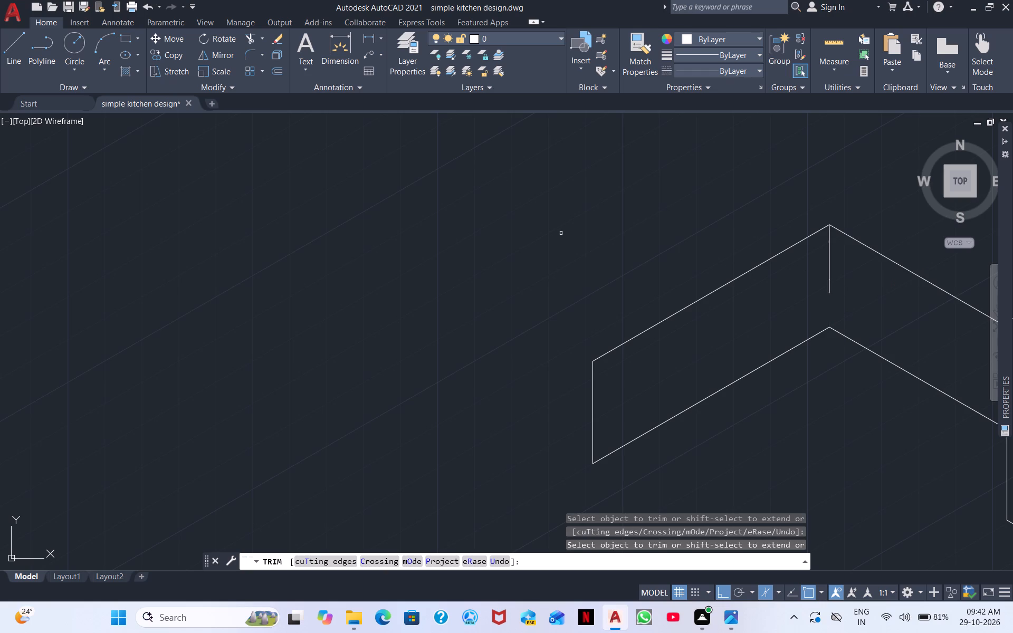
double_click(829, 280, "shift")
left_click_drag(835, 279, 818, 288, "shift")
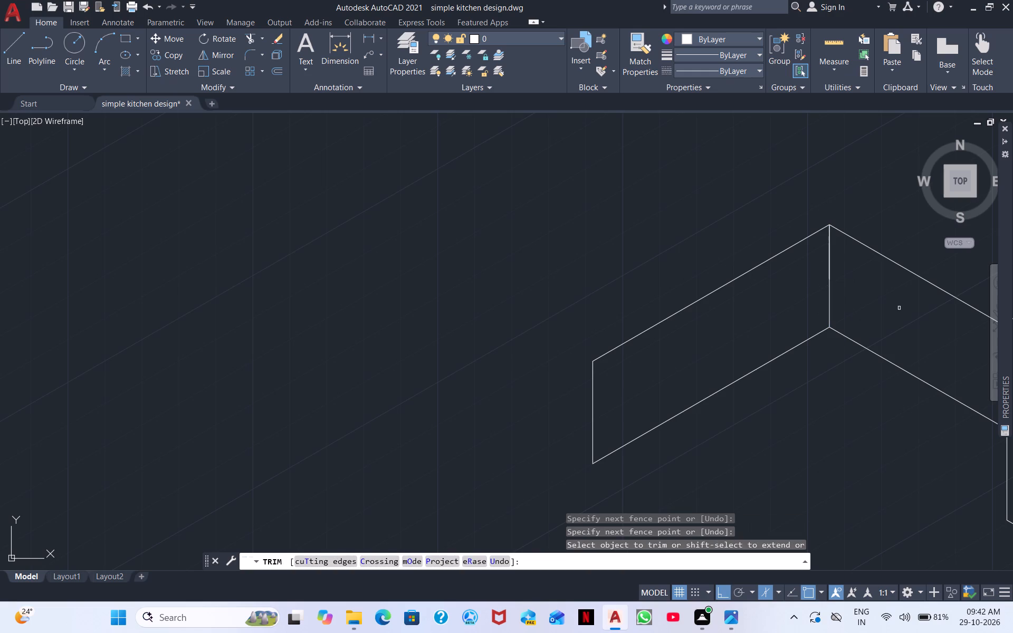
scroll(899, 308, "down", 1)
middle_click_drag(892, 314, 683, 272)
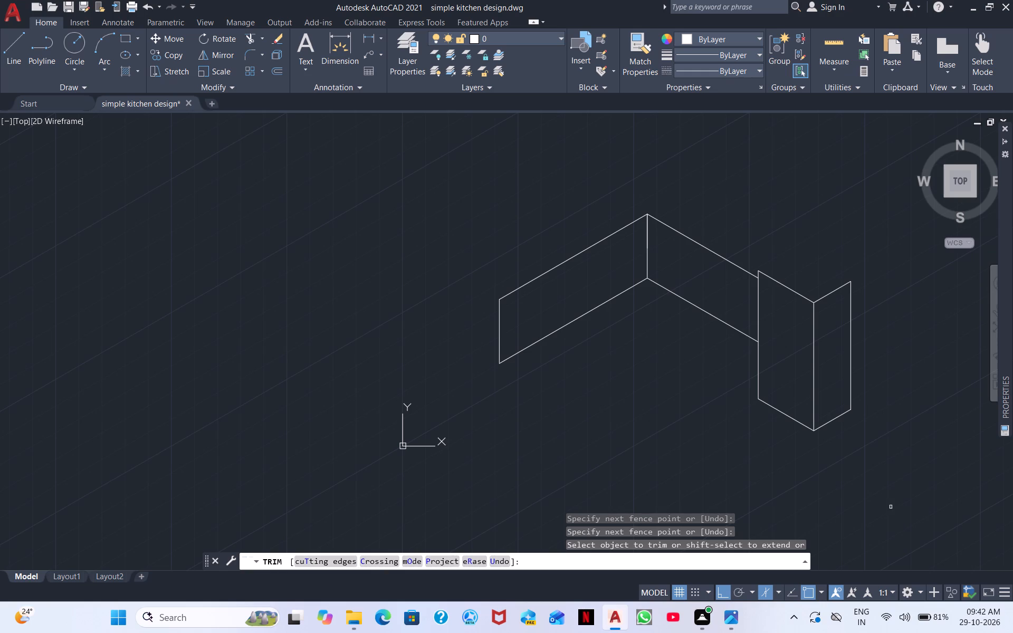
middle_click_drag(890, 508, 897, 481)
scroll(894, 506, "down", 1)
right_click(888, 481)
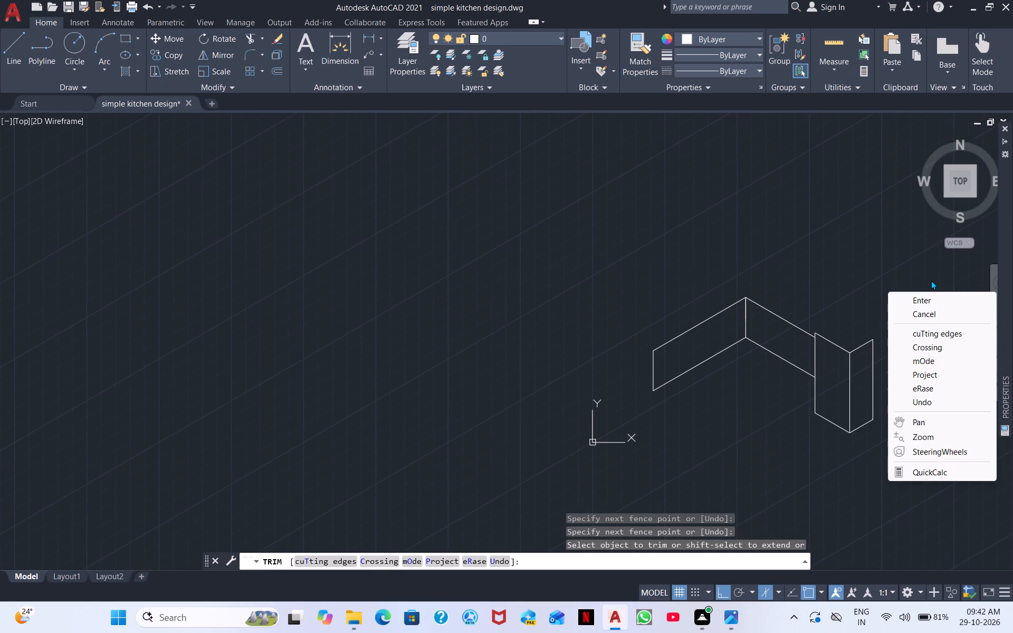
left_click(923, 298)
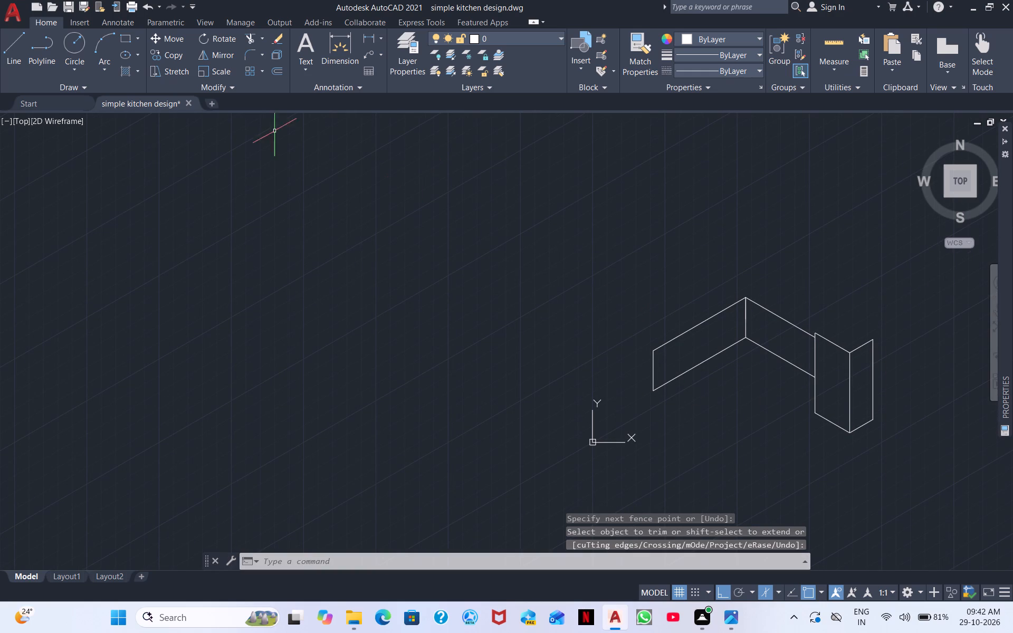
Draw lines just above the tall unit's bottom edges, from the 30° face's outer edge via the front edge to the opposite outer edge.
left_click(11, 53)
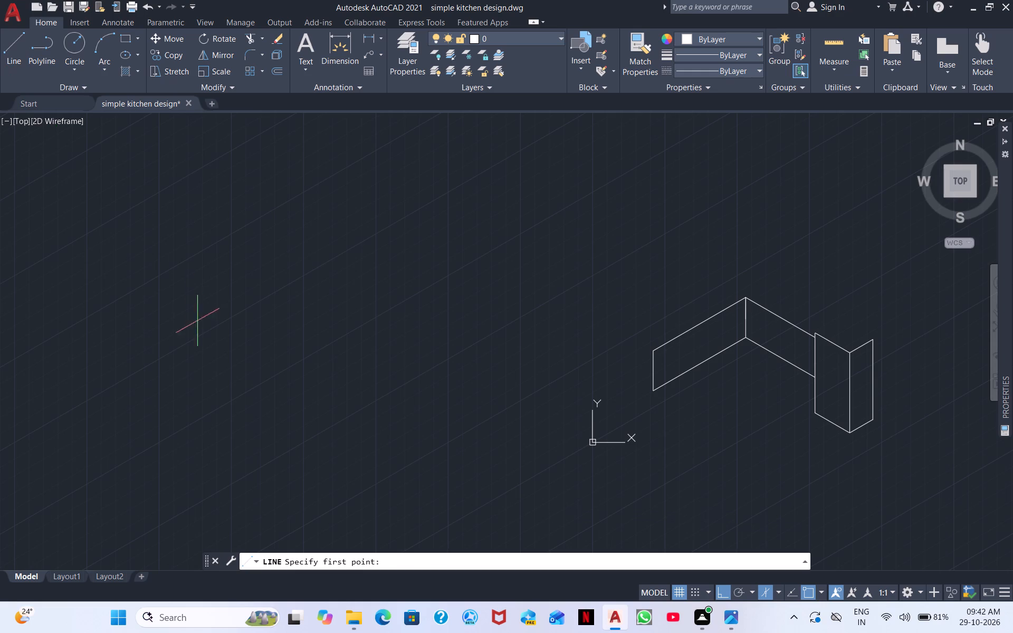
scroll(824, 385, "up", 3)
middle_click_drag(863, 424, 751, 327)
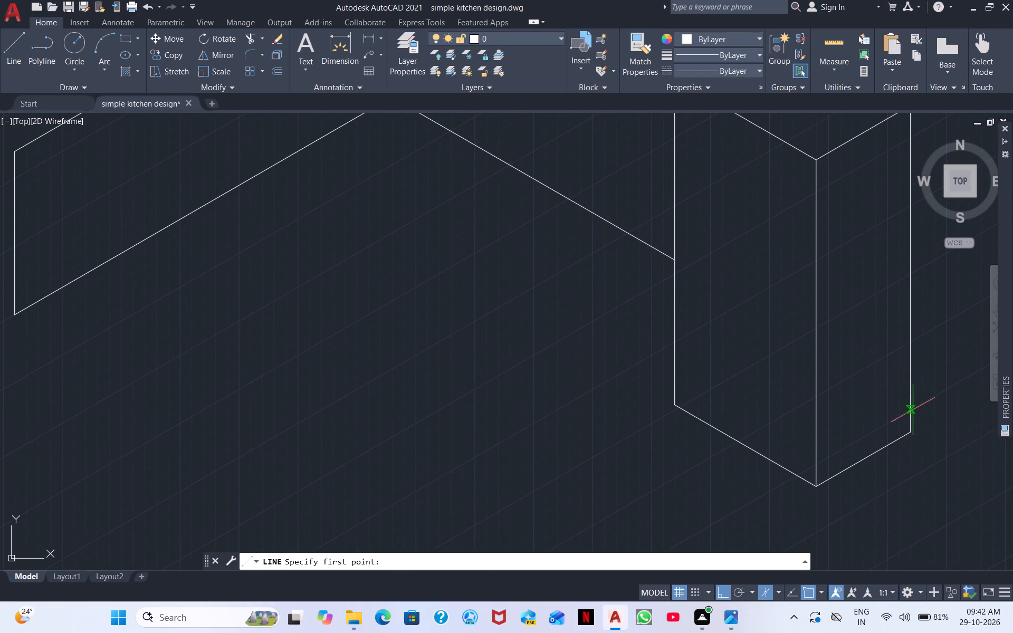
left_click(910, 414)
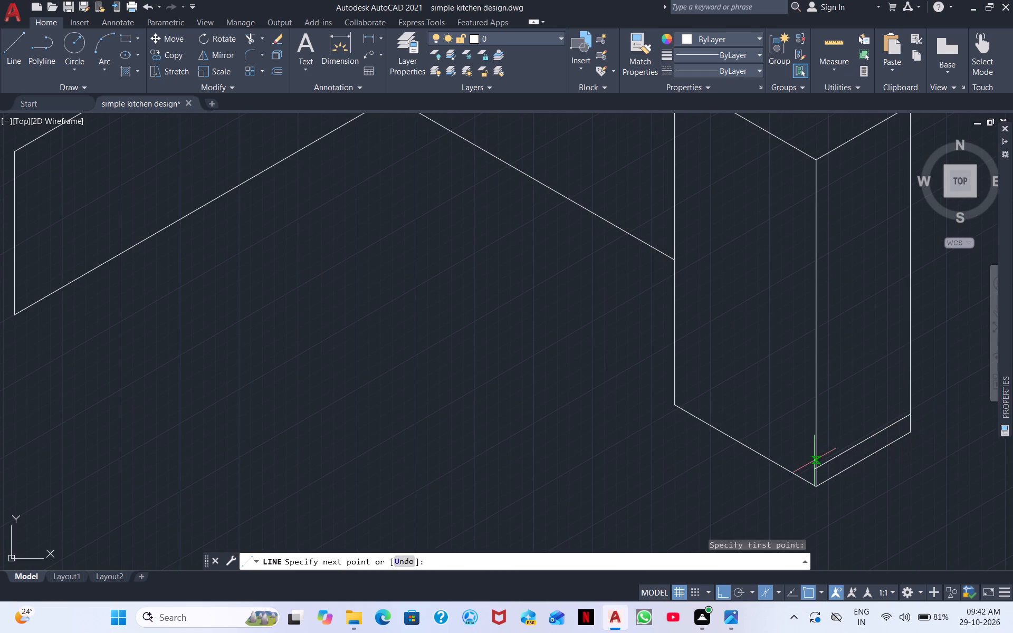
left_click(814, 466)
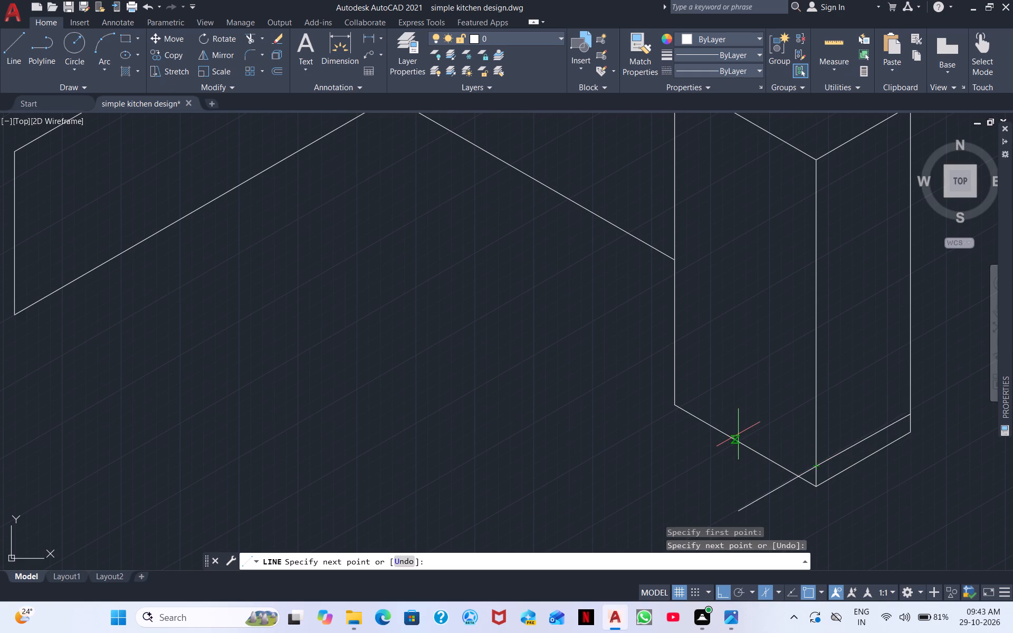
key("F5")
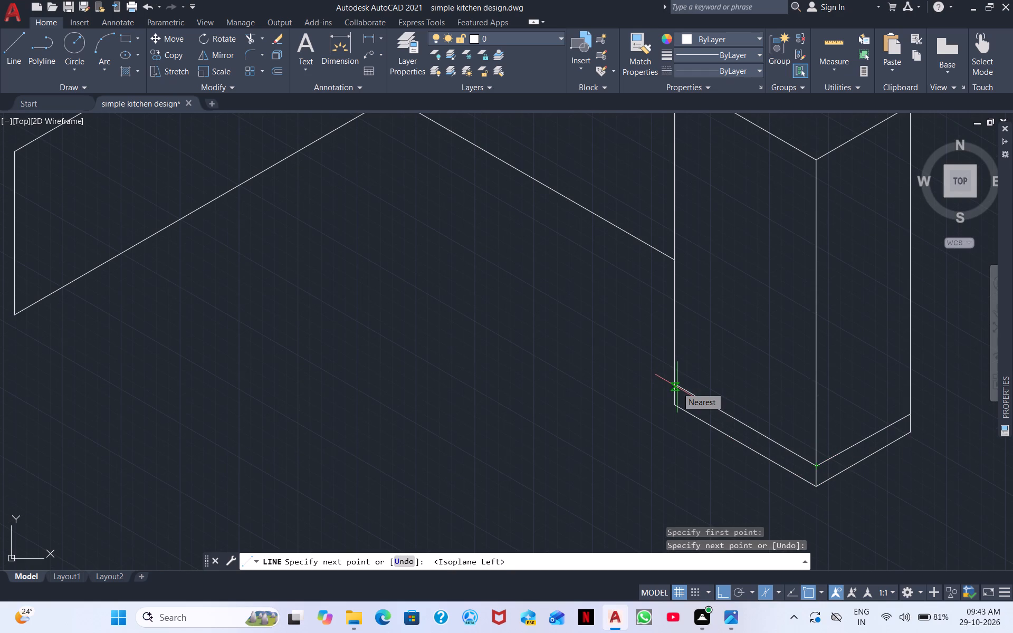
scroll(677, 387, "up", 3)
left_click(666, 381)
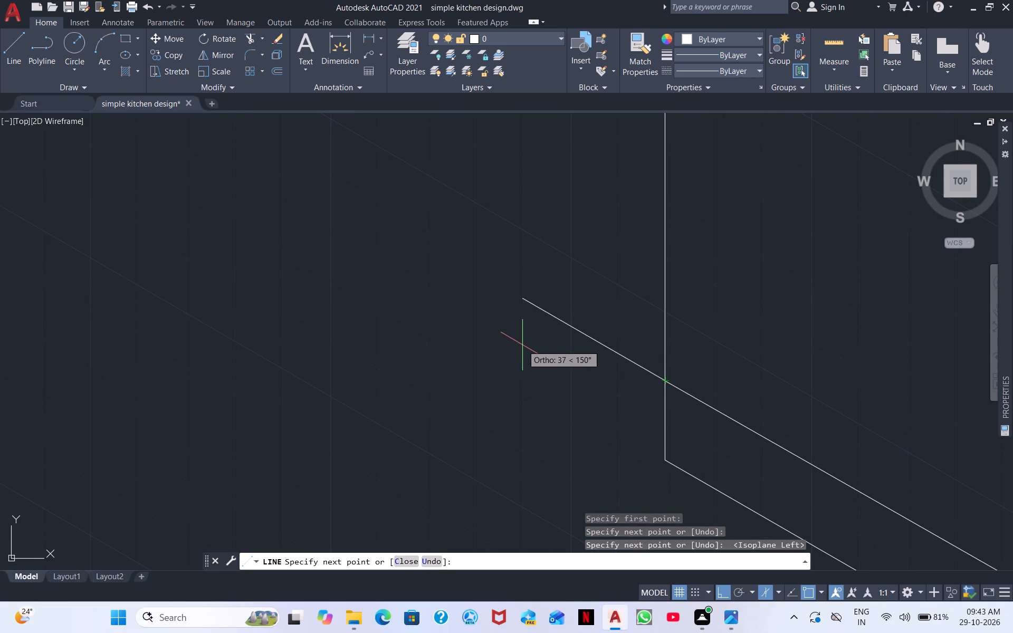
Continue the base line about 452 units at 150°, crossing the bottom edge of the 400-unit face.
scroll(522, 345, "down", 3)
middle_click_drag(530, 345, 815, 511)
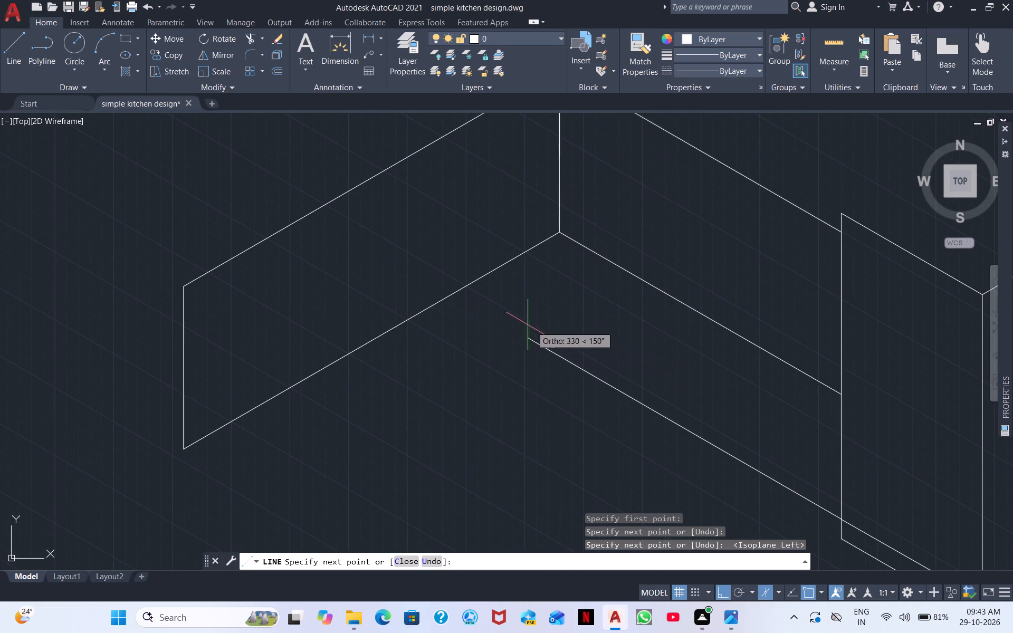
left_click(416, 282)
key("Escape")
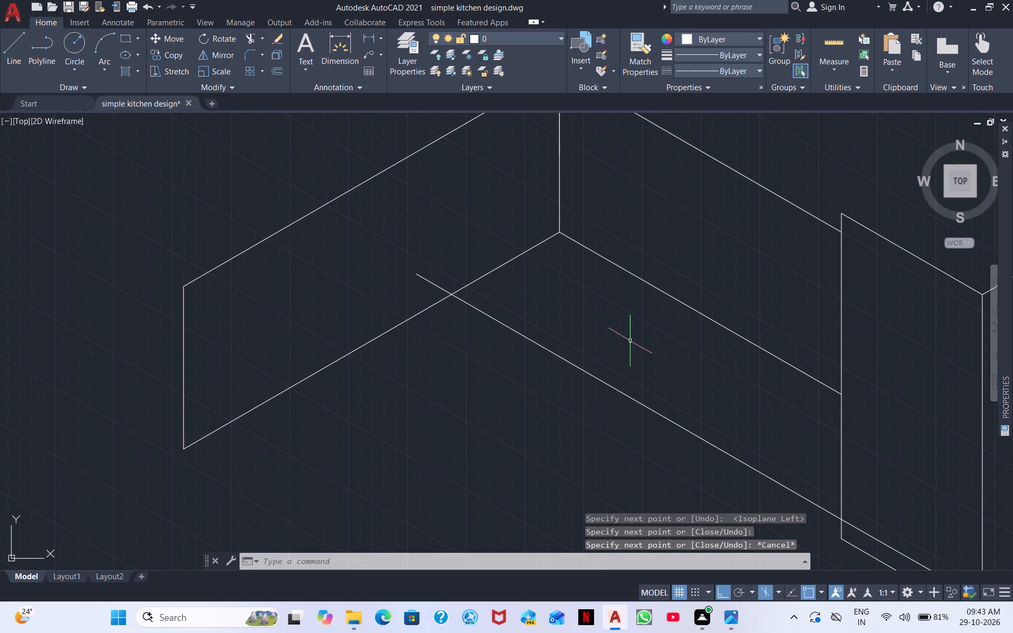
Draw a parallel line at 150° from the tall unit's outer bottom corner to beyond the 400-unit face's bottom edge.
scroll(733, 417, "down", 1)
middle_click_drag(747, 431, 866, 358)
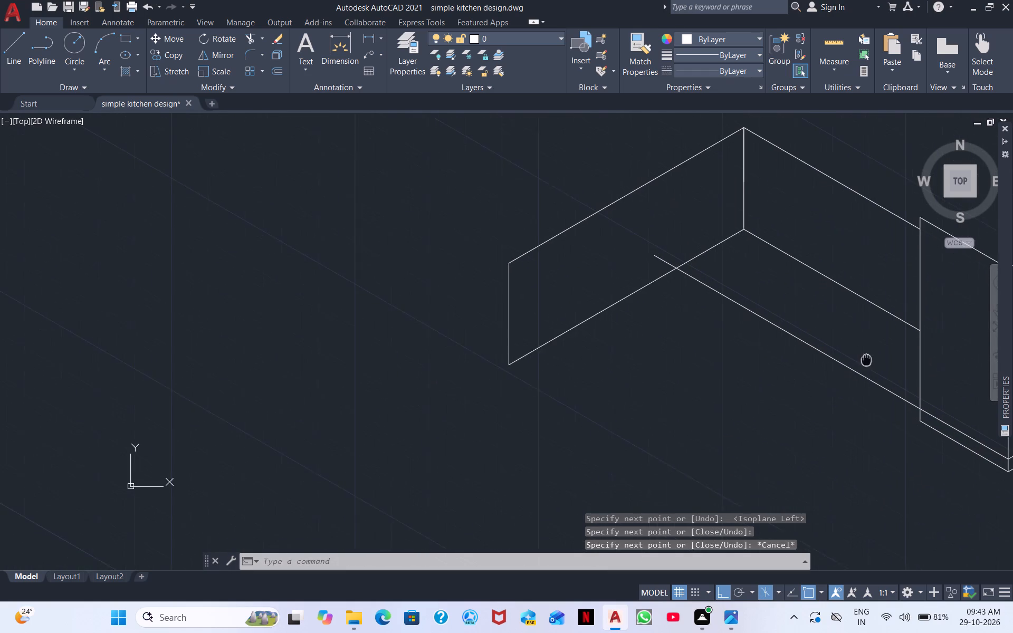
middle_click_drag(866, 358, 873, 357)
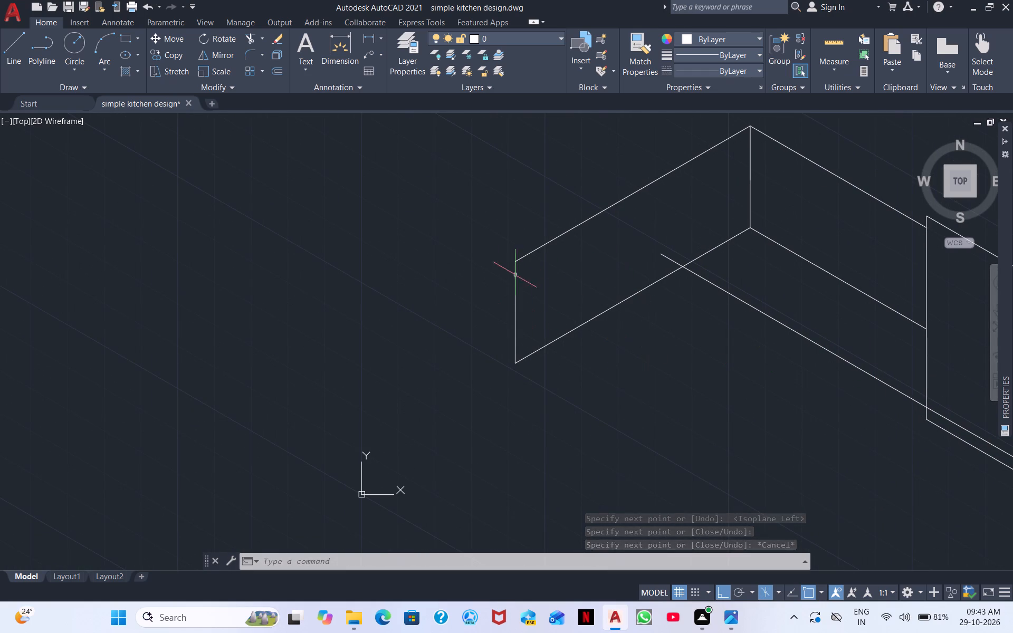
left_click(23, 56)
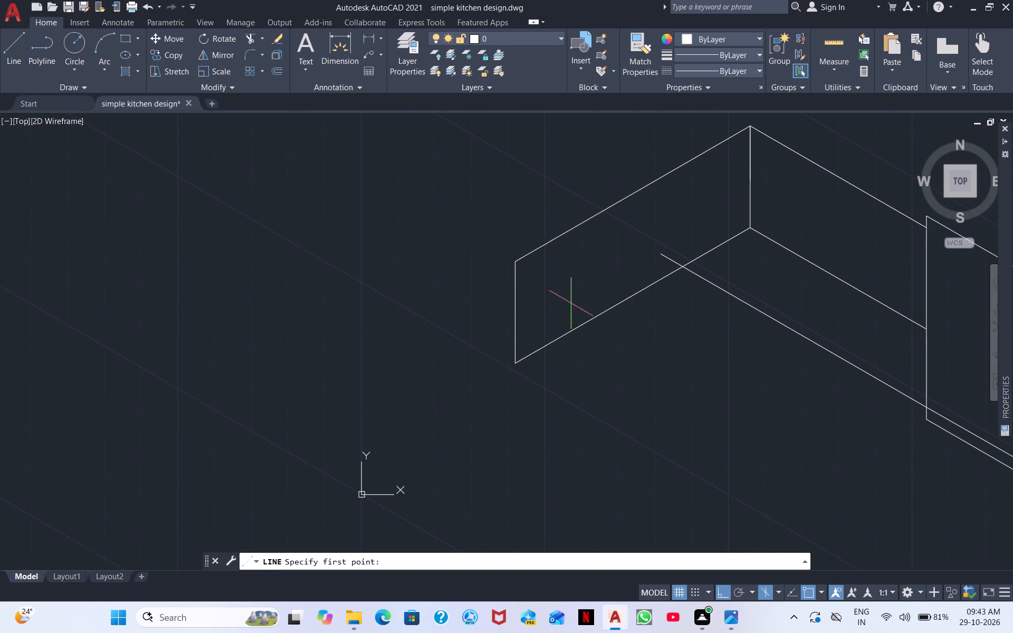
scroll(923, 430, "up", 2)
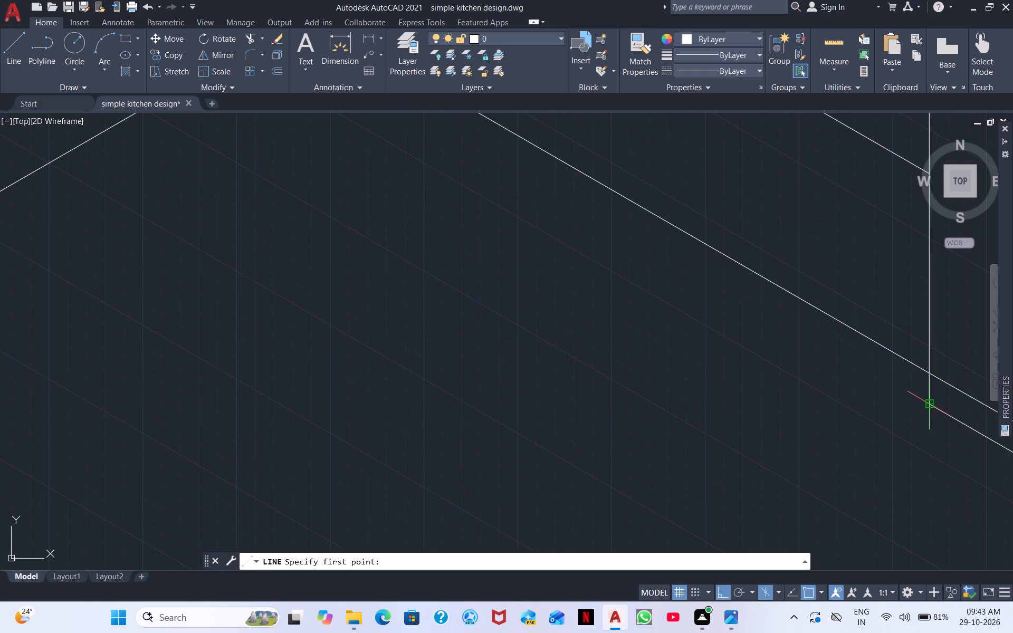
left_click(931, 401)
middle_click_drag(475, 277, 623, 577)
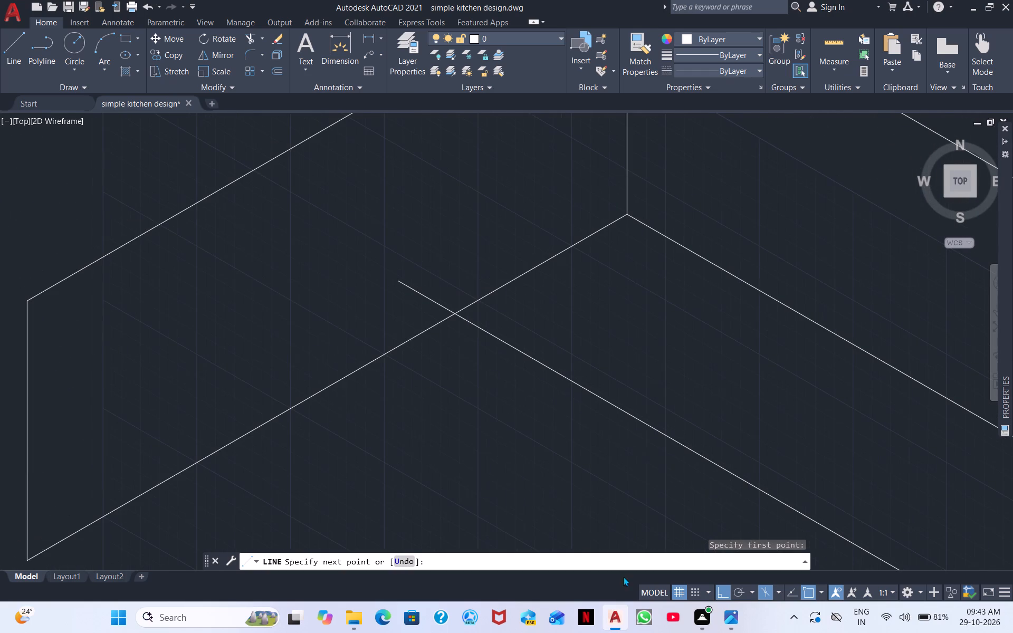
left_click(343, 357)
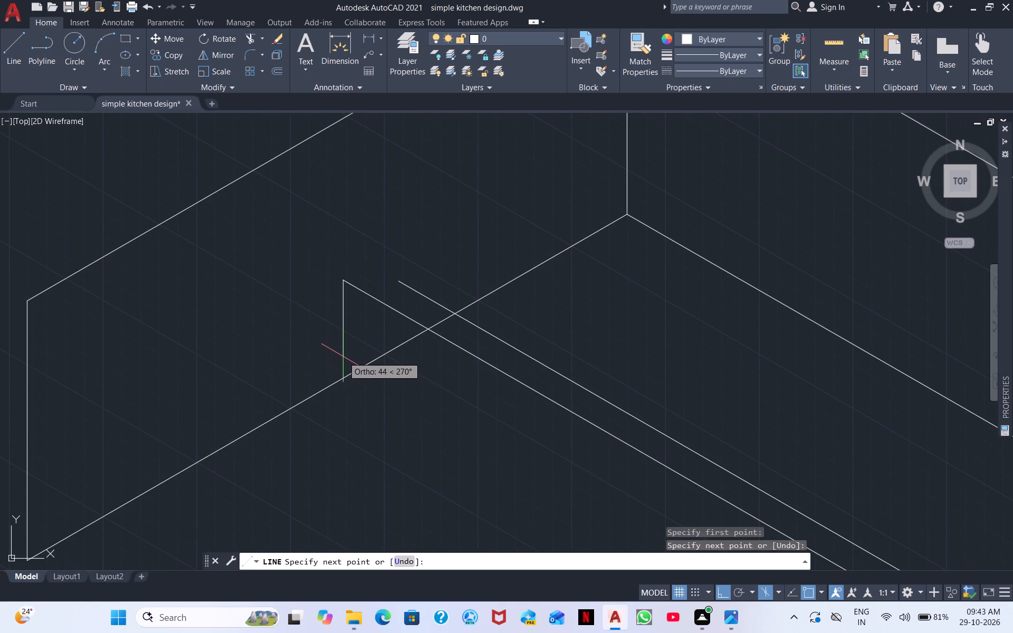
key("Escape")
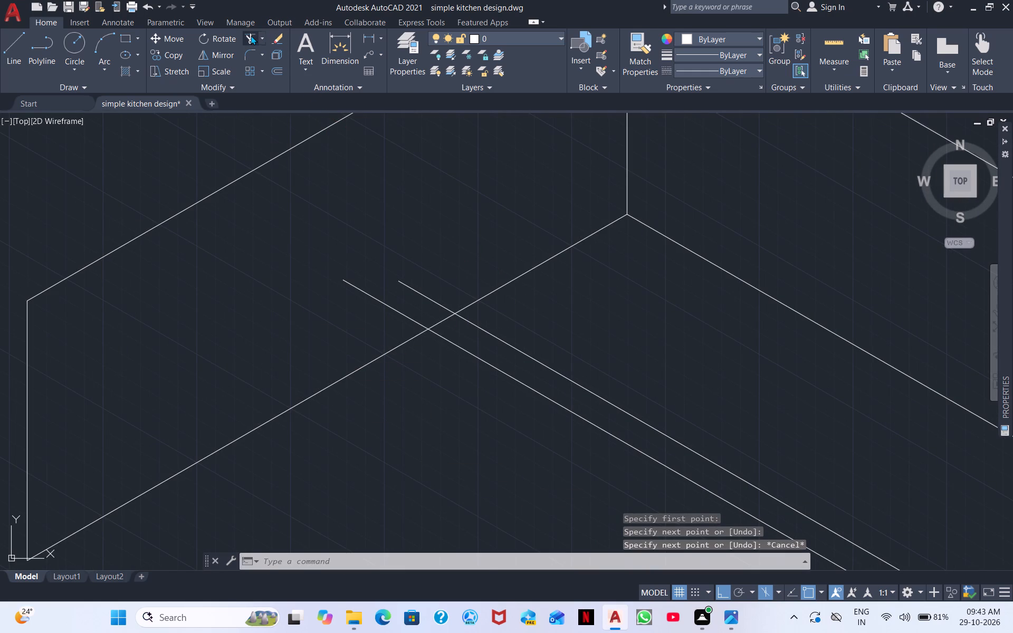
Trim both parallel floor lines where they overrun the 400-unit face's bottom edge.
left_click(251, 35)
left_click_drag(426, 243, 374, 330)
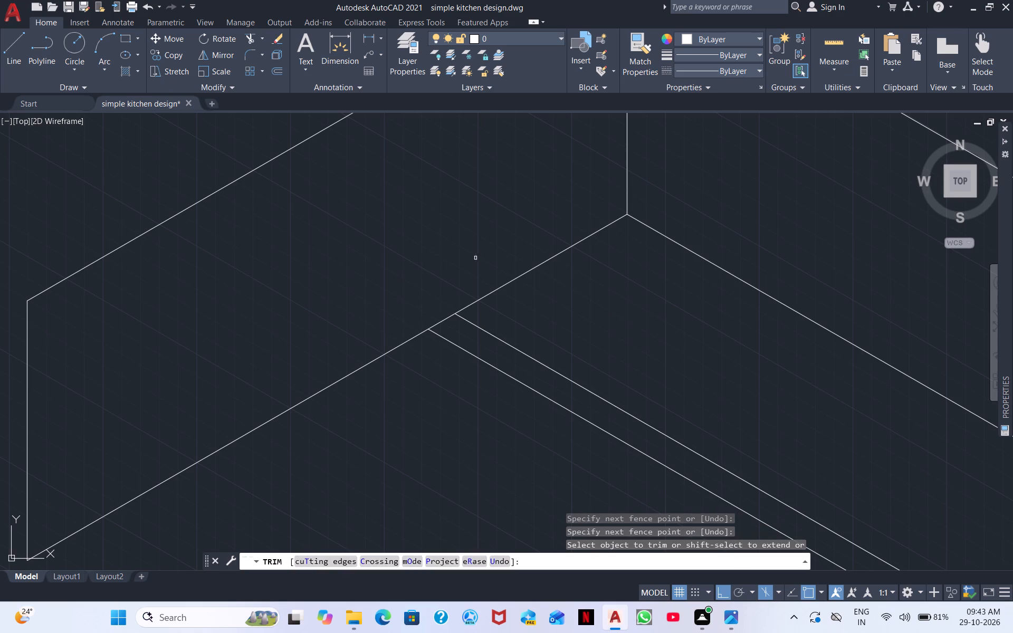
Draw a short line at 330° from the bottom outer corner of the long wall face opposite the tall unit.
scroll(551, 307, "down", 2)
right_click(563, 444)
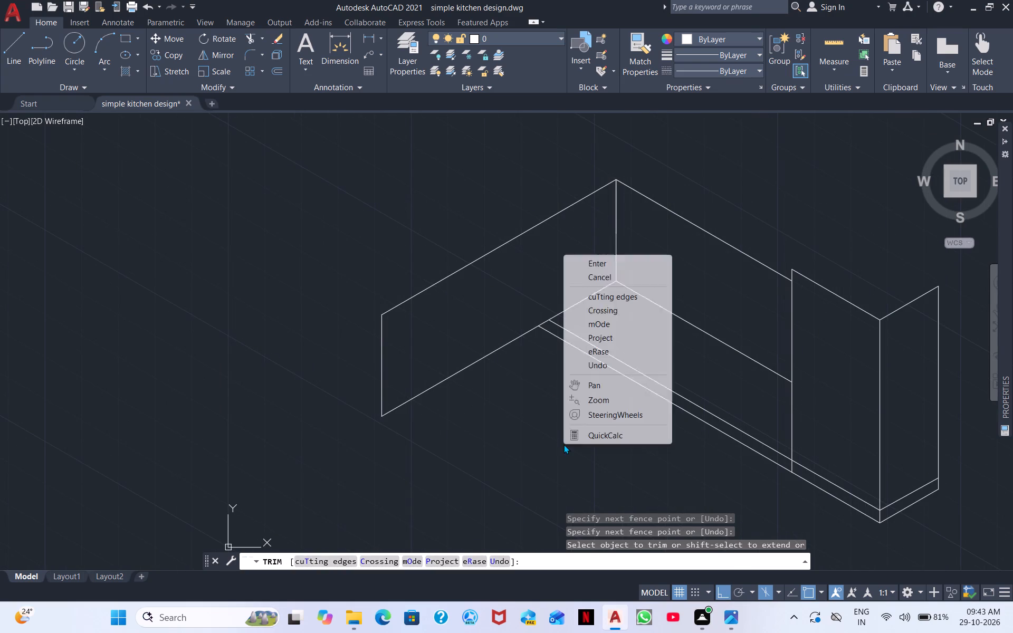
left_click(609, 264)
scroll(378, 395, "down", 1)
middle_click_drag(410, 371, 410, 368)
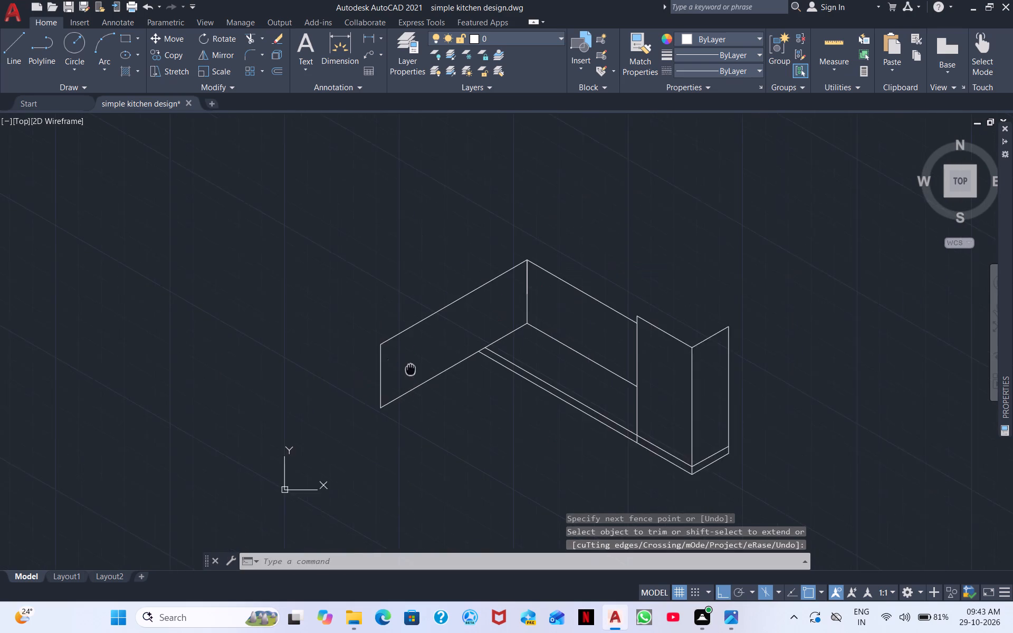
middle_click_drag(410, 368, 407, 304)
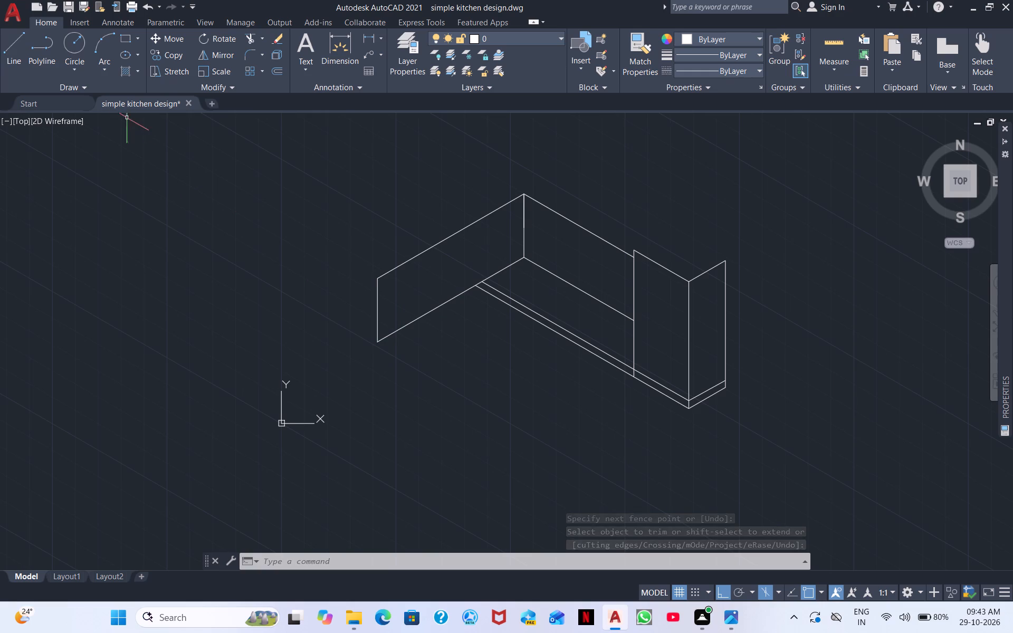
left_click(24, 36)
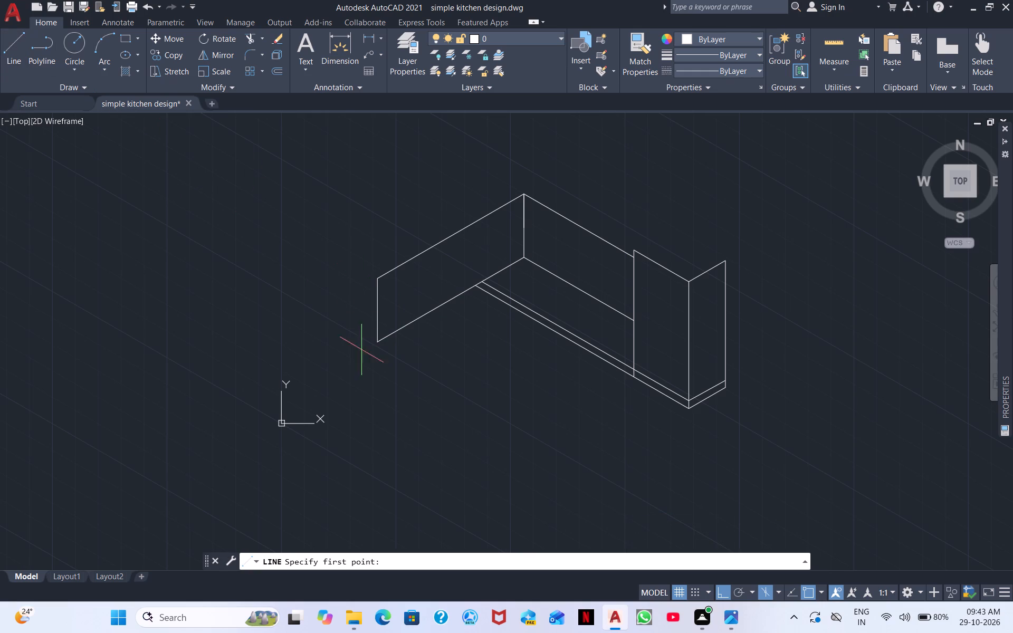
left_click(377, 343)
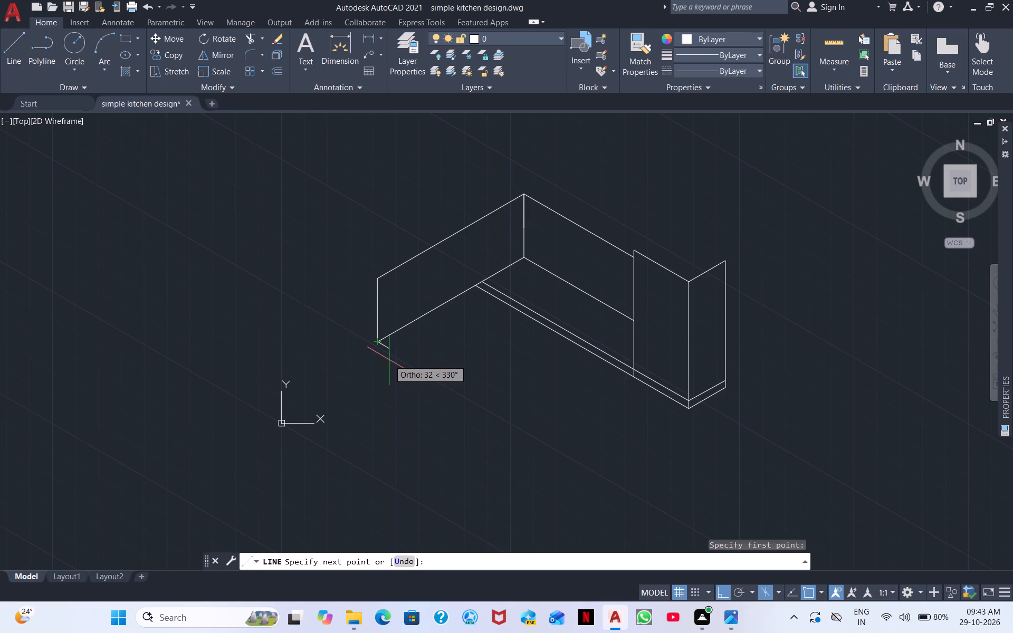
left_click(393, 361)
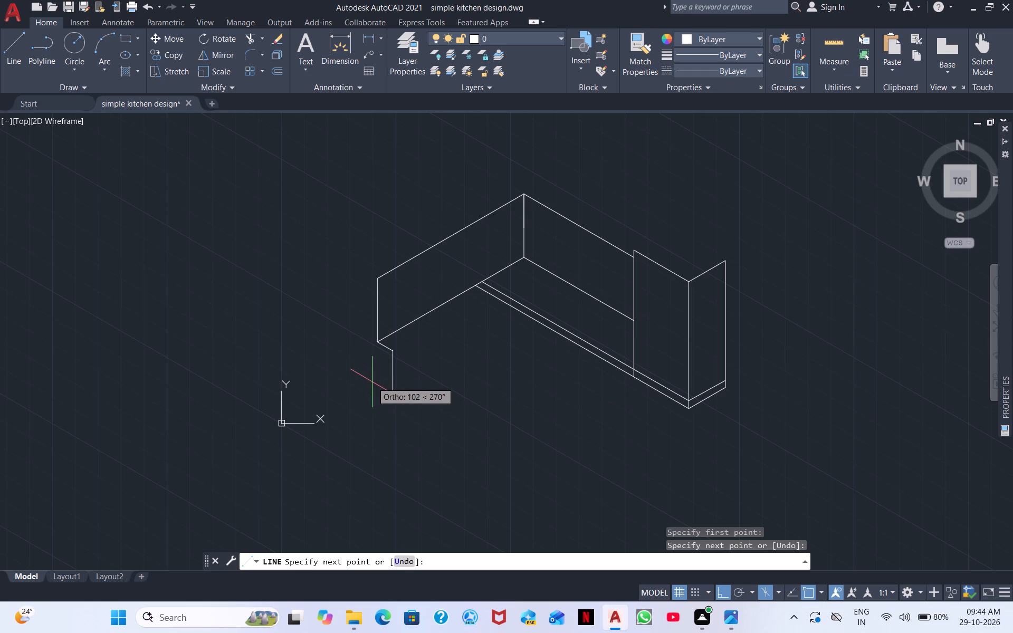
key("Escape")
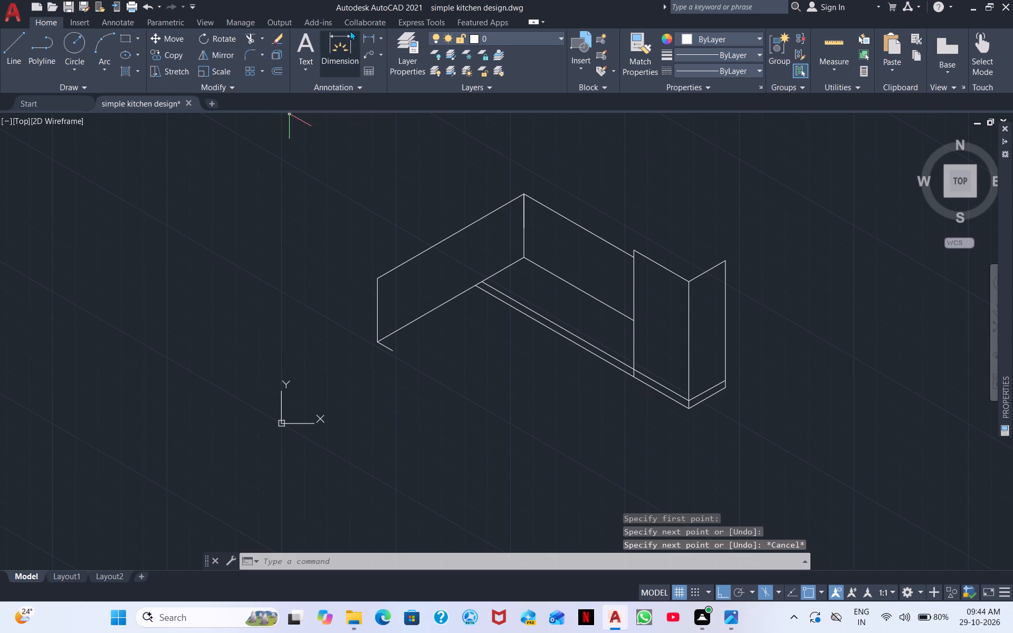
Measure the vertical distance from the wall unit's bottom line down to the lower end of the tall unit's inner edge.
left_click(366, 36)
scroll(662, 360, "up", 3)
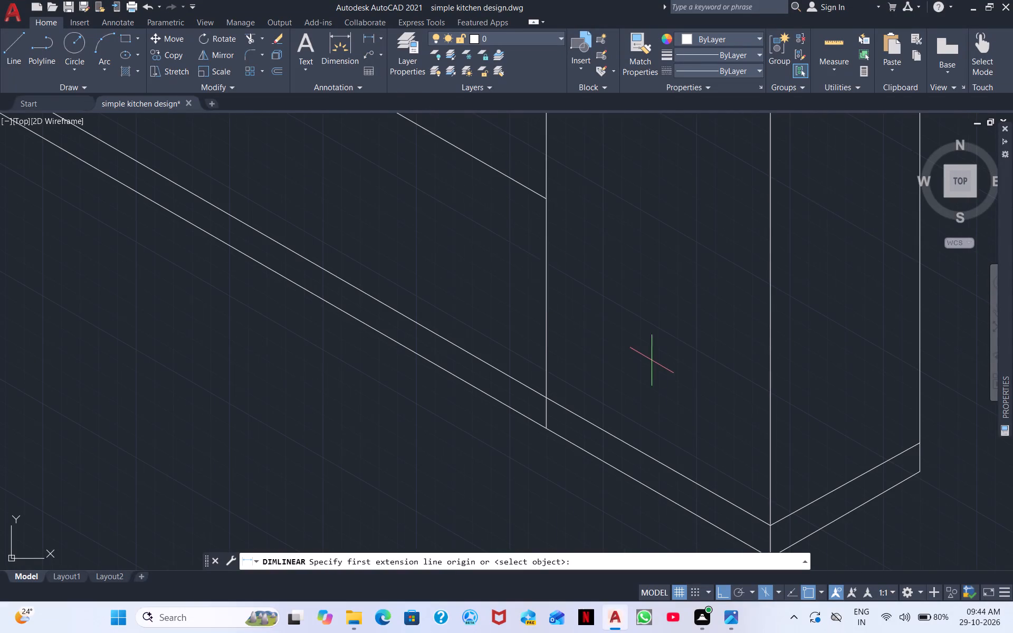
left_click(544, 199)
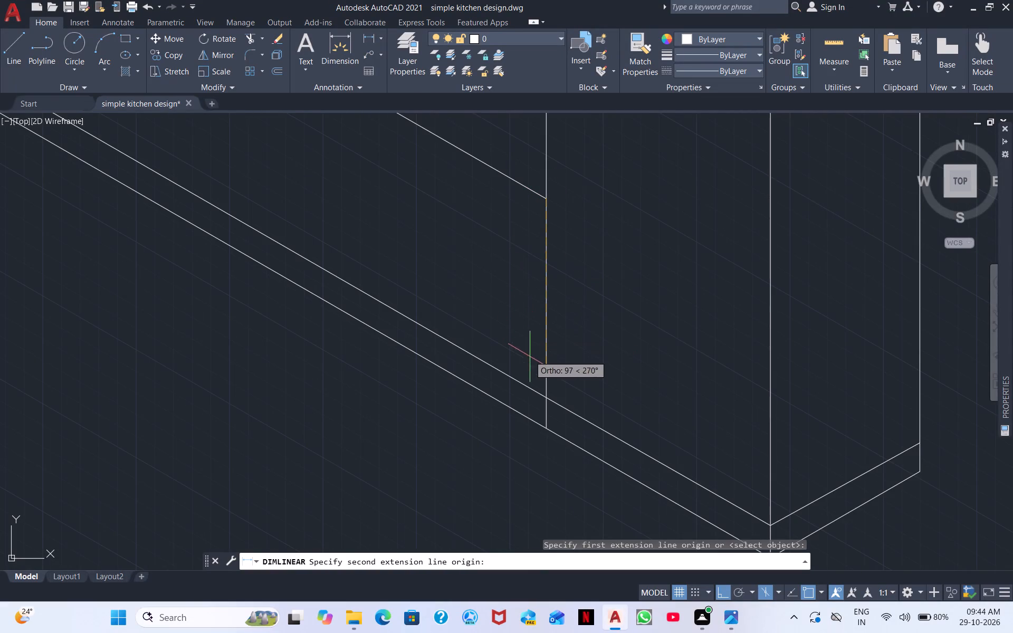
left_click(543, 427)
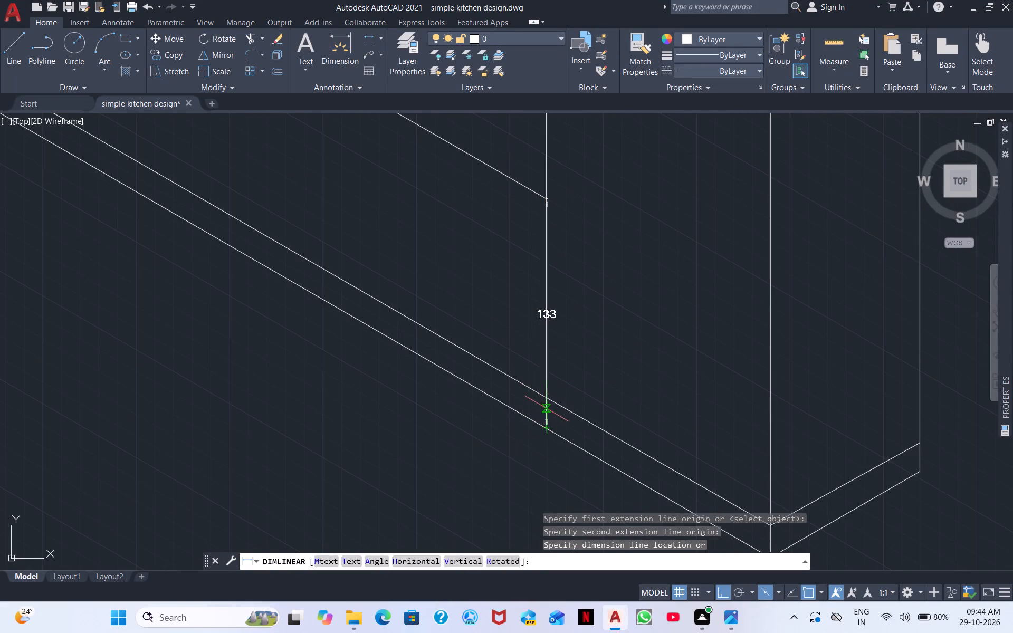
key("Escape")
Draw a 100-unit vertical line down from the free end of the short 330° line.
scroll(297, 360, "down", 2)
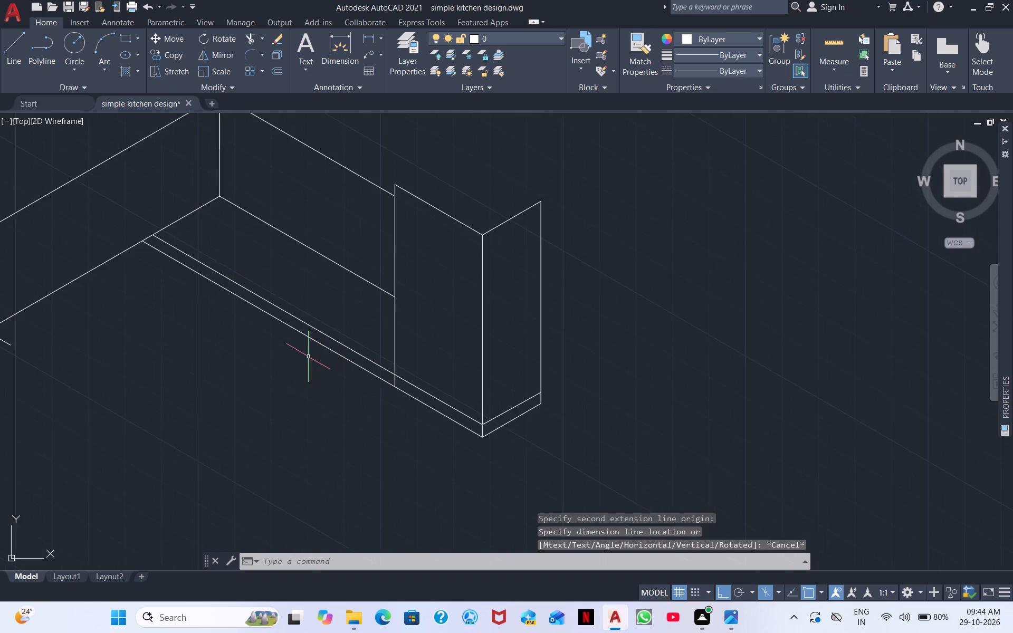
middle_click_drag(281, 357, 555, 282)
scroll(289, 275, "up", 3)
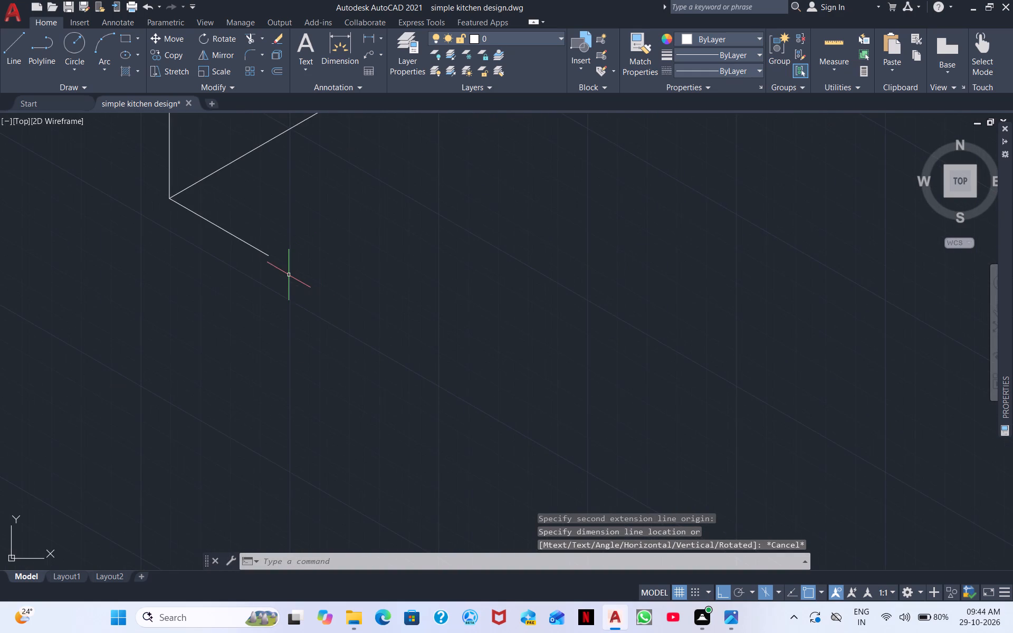
scroll(291, 274, "down", 2)
right_click(491, 276)
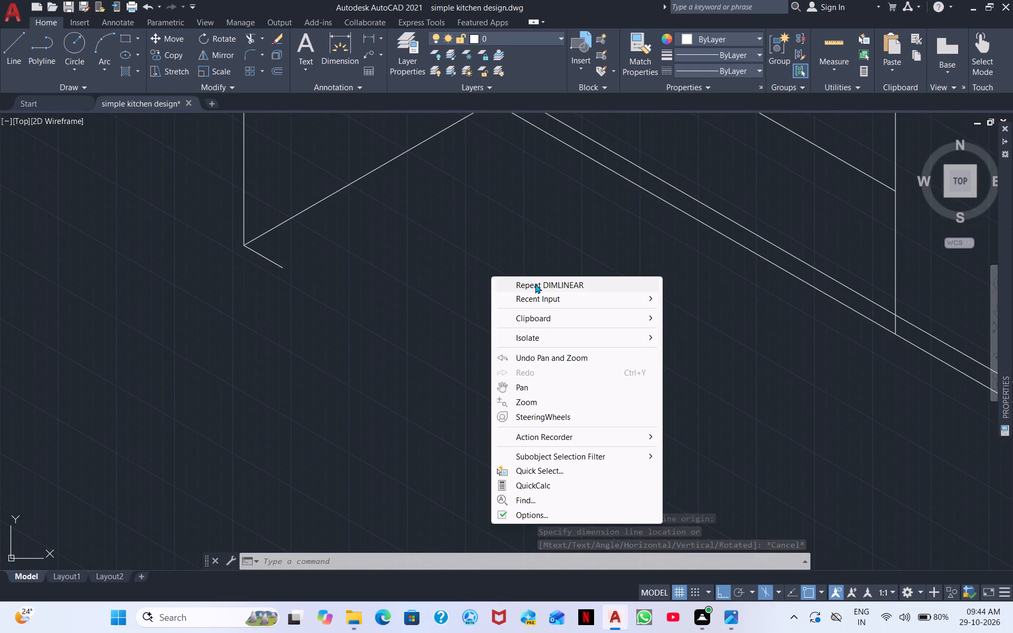
left_click(543, 295)
left_click(683, 312)
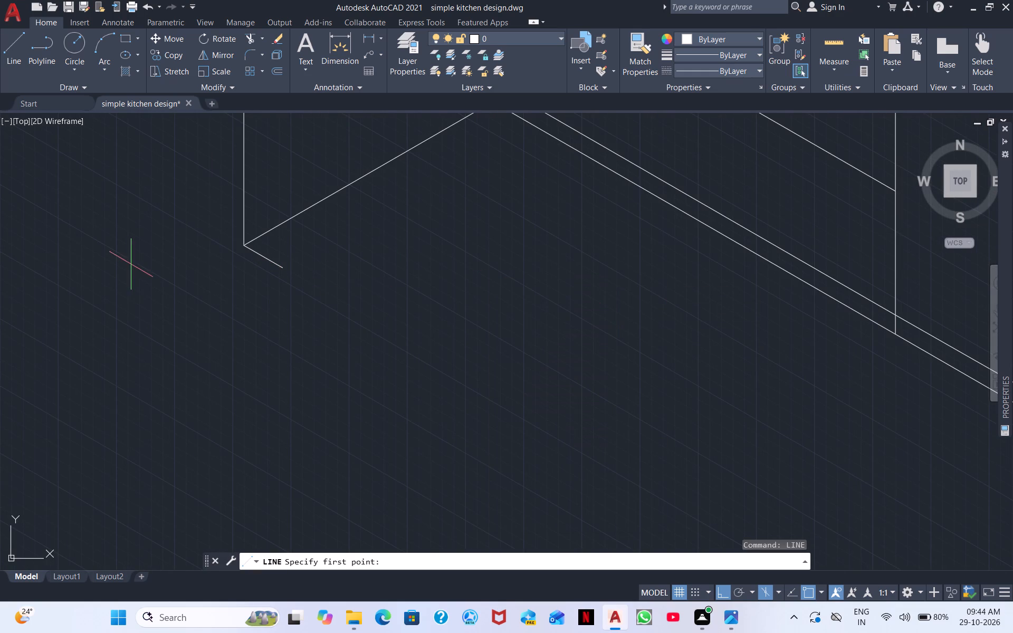
left_click(282, 268)
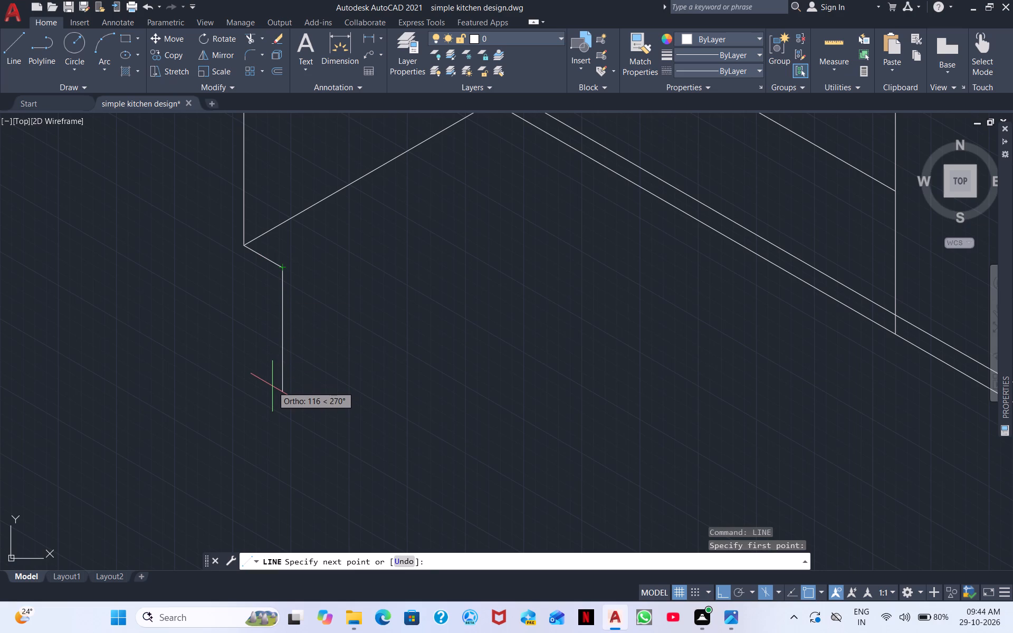
type("100")
key("Return")
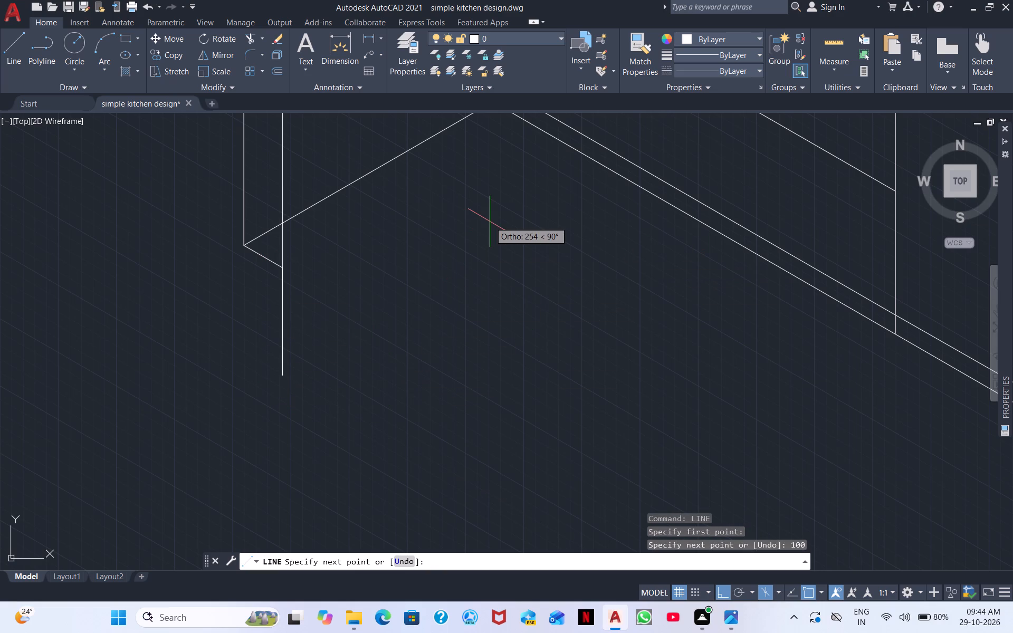
Switch to the top isoplane and draw a line at 30° from the 100-unit line's lower end past the far wall's bottom line.
key("F5")
scroll(589, 131, "down", 2)
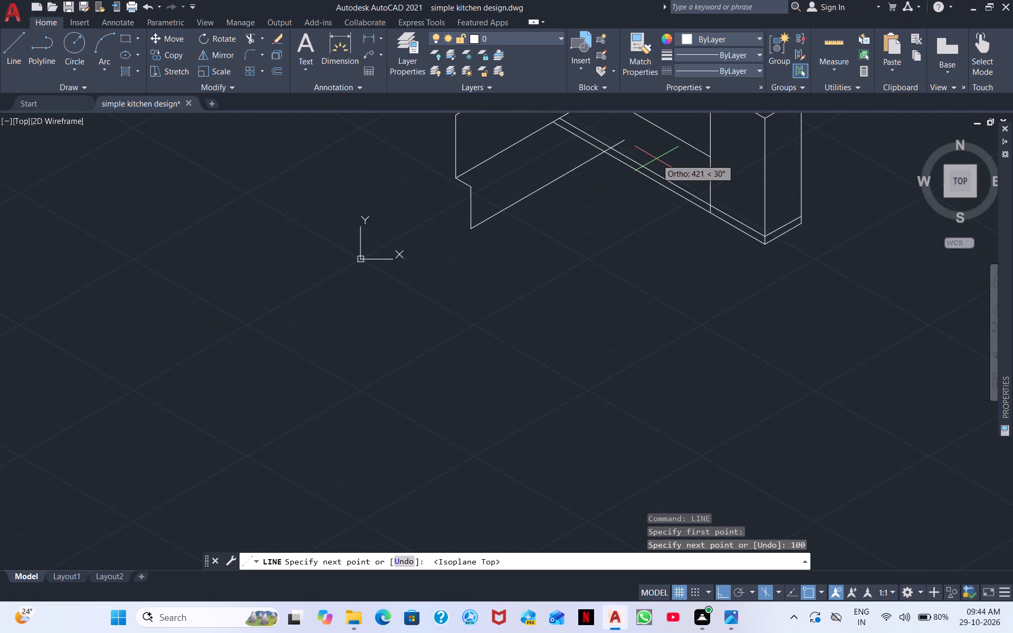
middle_click_drag(656, 159, 545, 268)
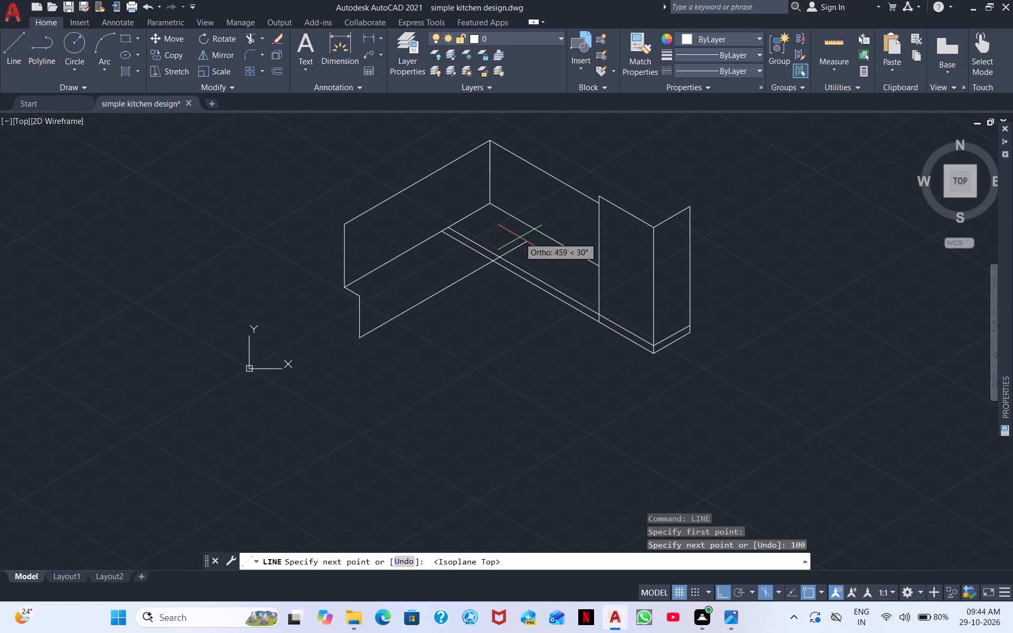
left_click(528, 232)
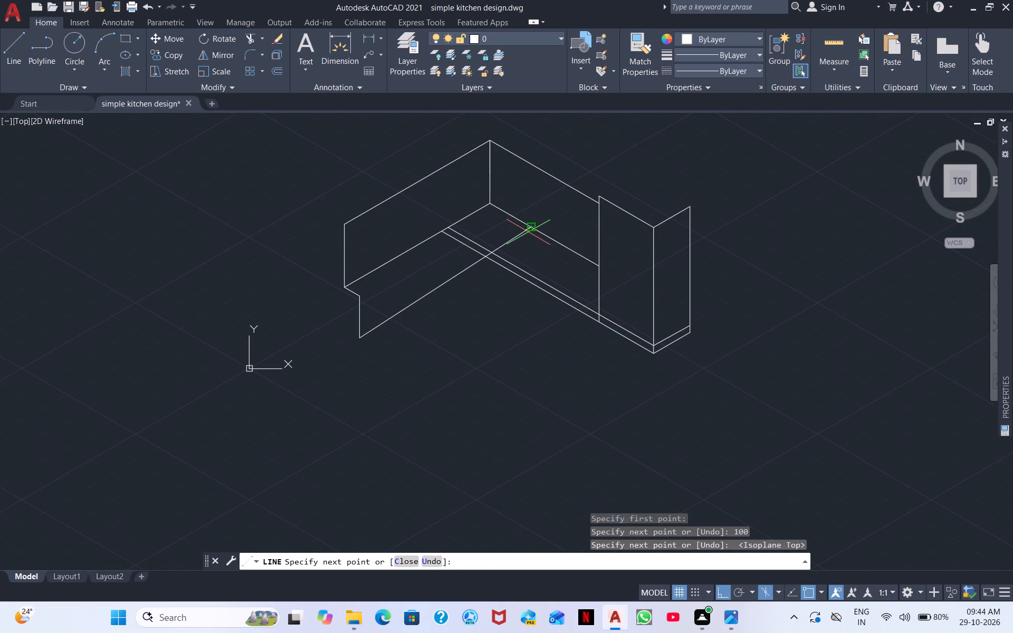
key("ctrl+z")
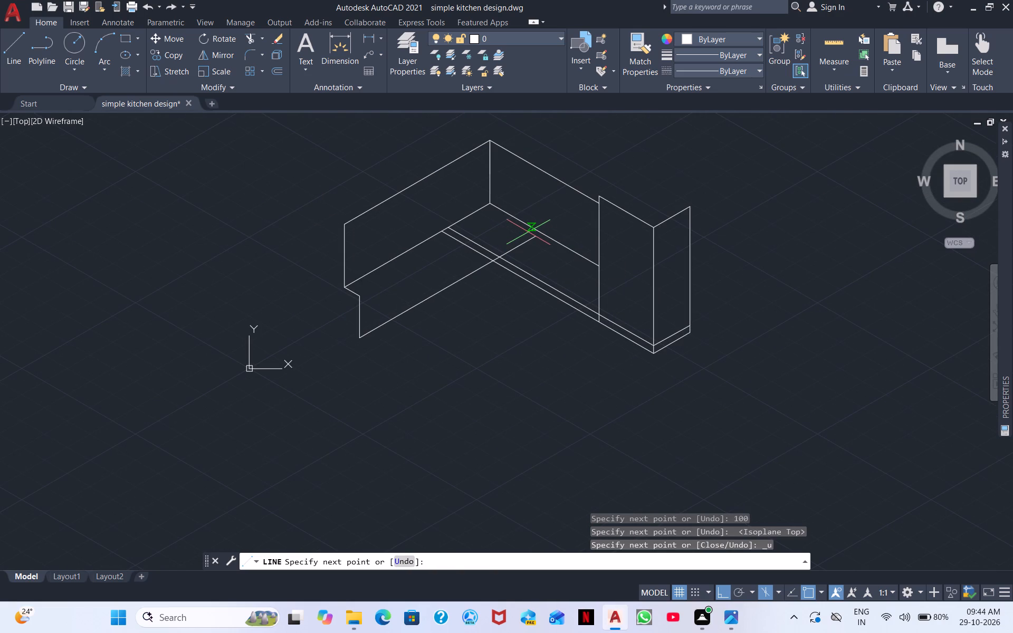
left_click(558, 222)
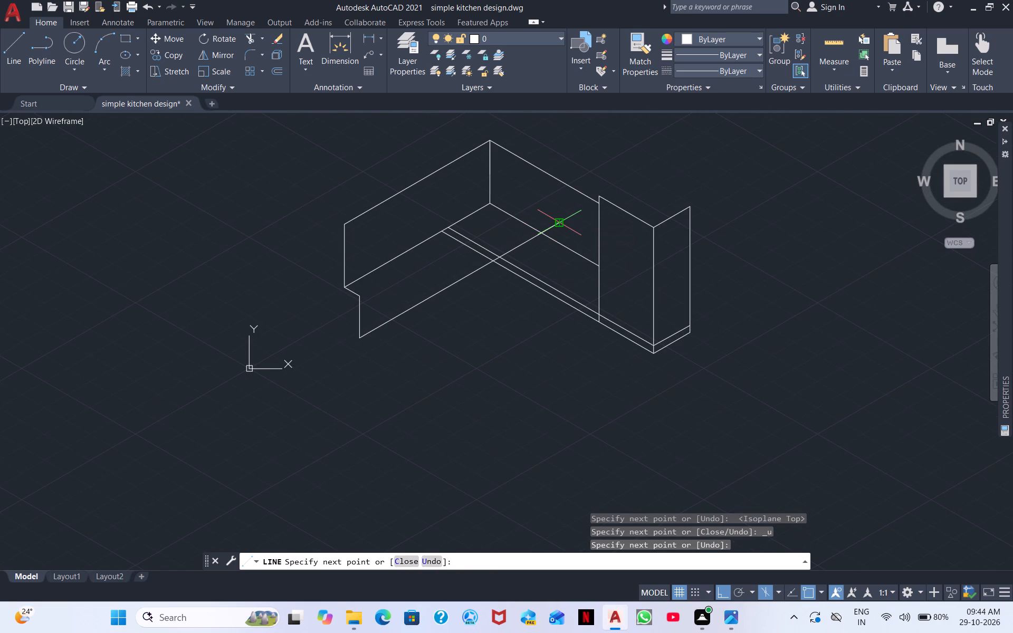
key("Escape")
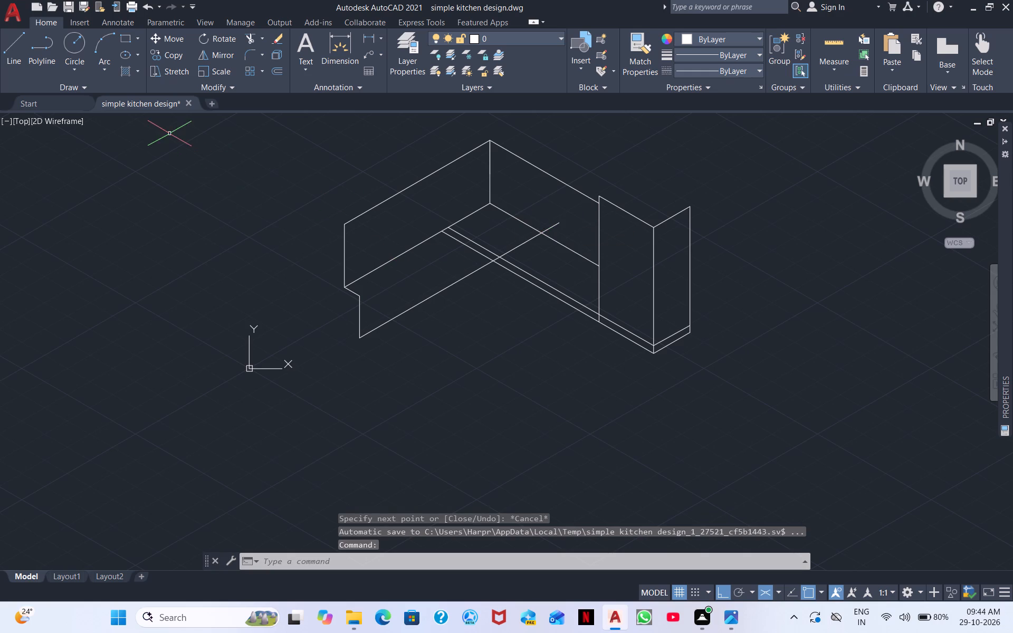
Draw a parallel line about 535 units long at 30°, starting just above the 100-unit line's lower end.
left_click(13, 50)
scroll(463, 339, "up", 2)
middle_click_drag(464, 285, 438, 424)
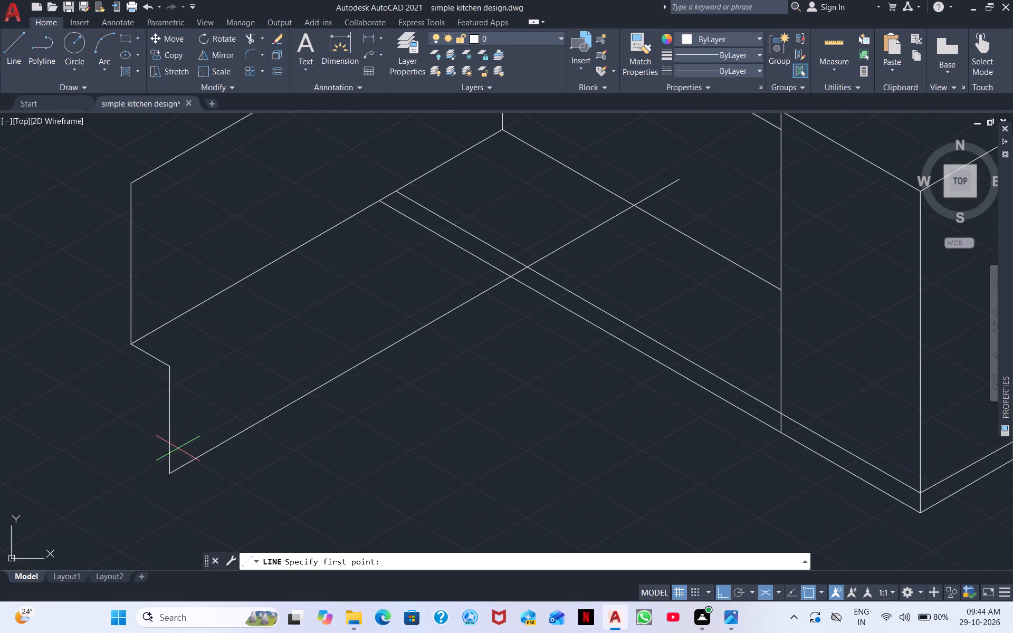
scroll(178, 448, "up", 4)
scroll(119, 525, "down", 2)
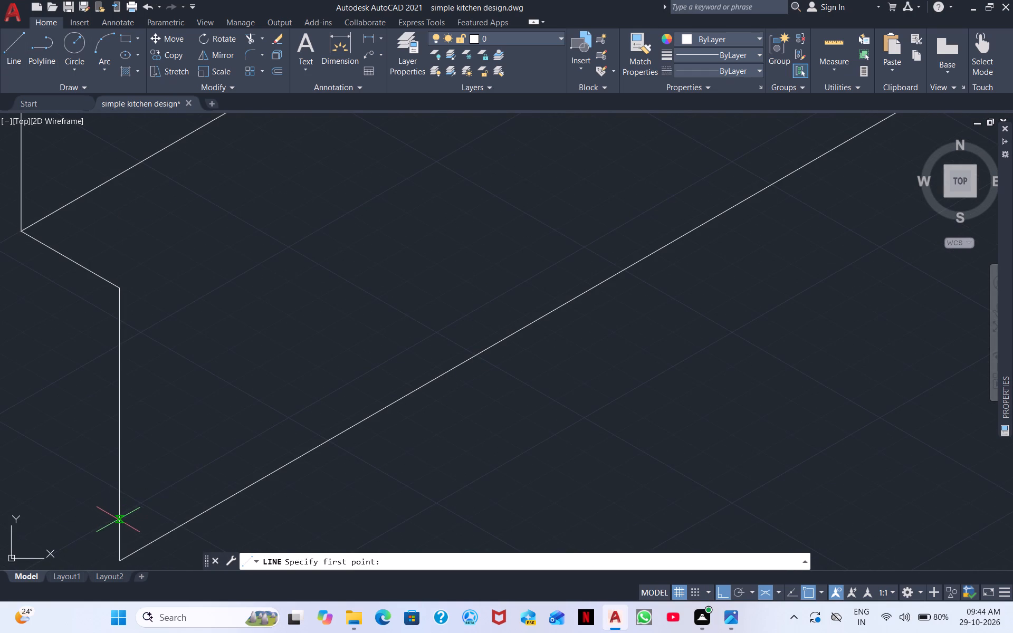
left_click(120, 517)
scroll(590, 285, "down", 2)
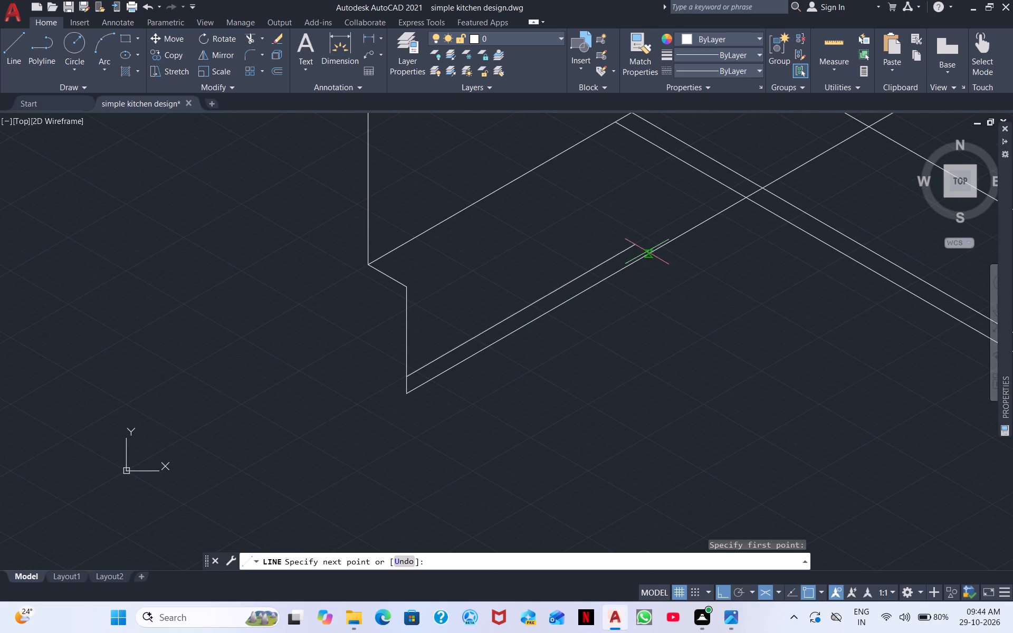
middle_click_drag(764, 175, 539, 359)
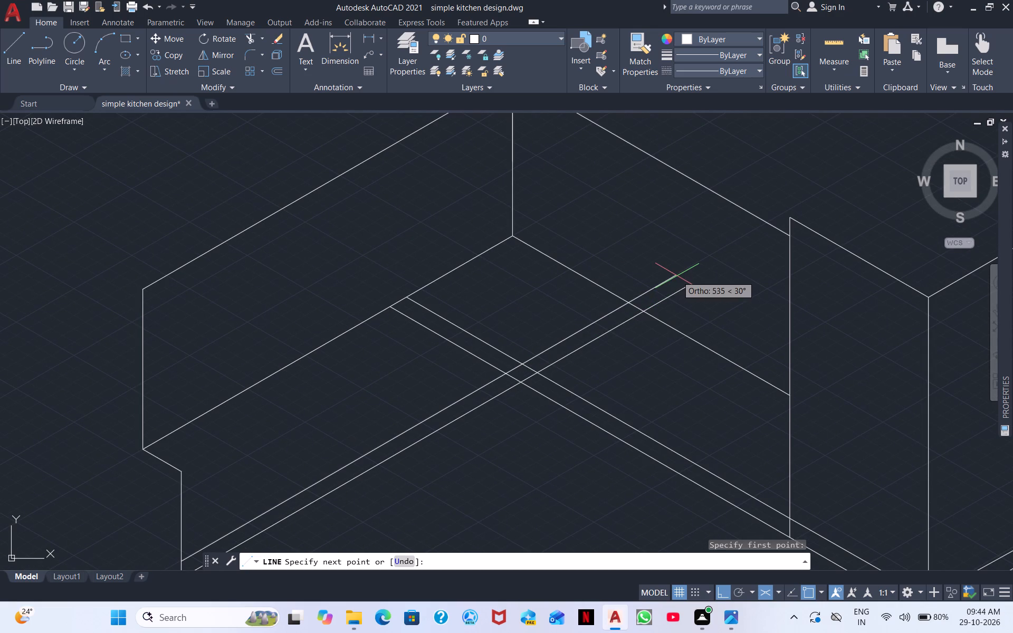
left_click(677, 276)
key("Escape")
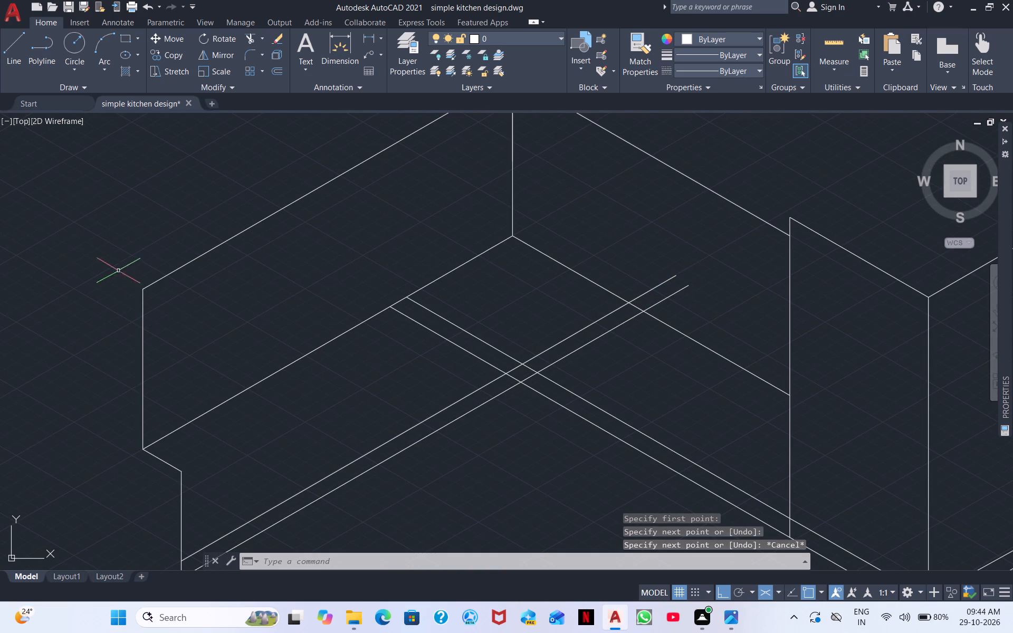
Draw a line at 30° from the 100-unit line's top end to beyond the far wall's bottom line.
left_click(17, 52)
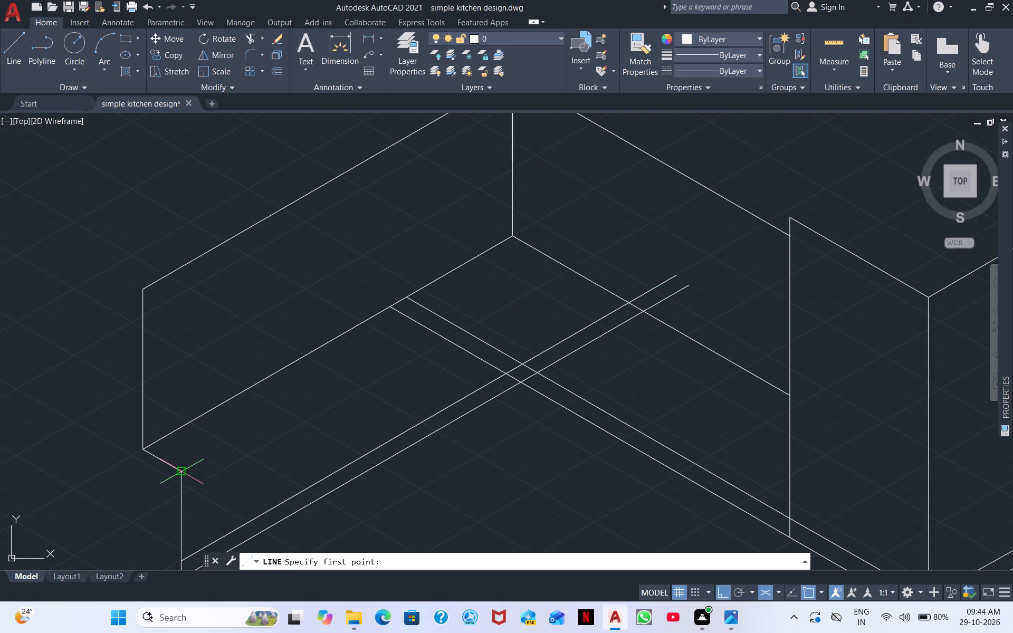
left_click(183, 469)
left_click(592, 220)
key("Escape")
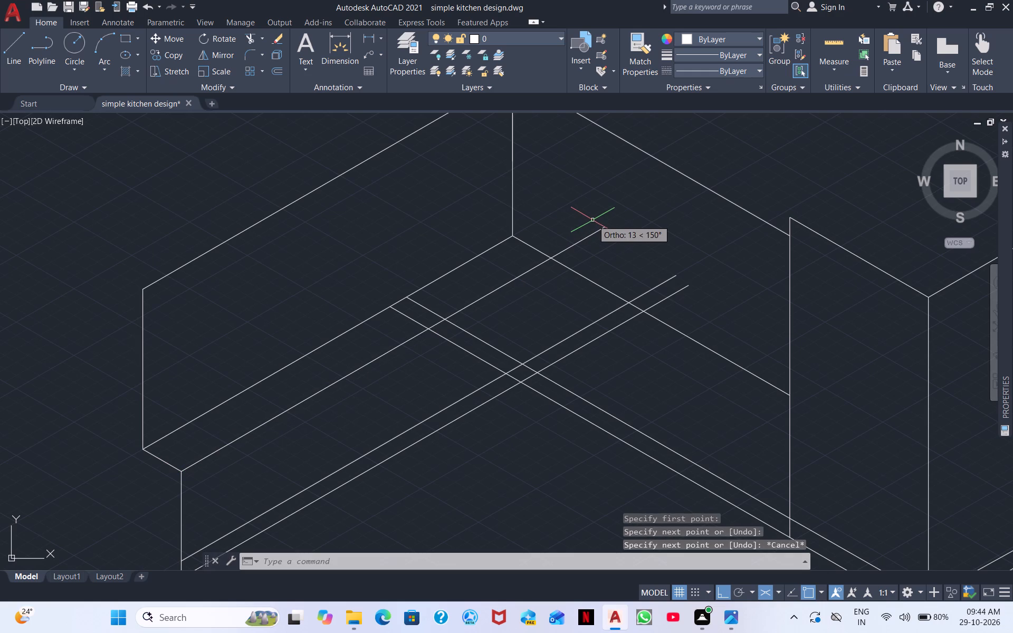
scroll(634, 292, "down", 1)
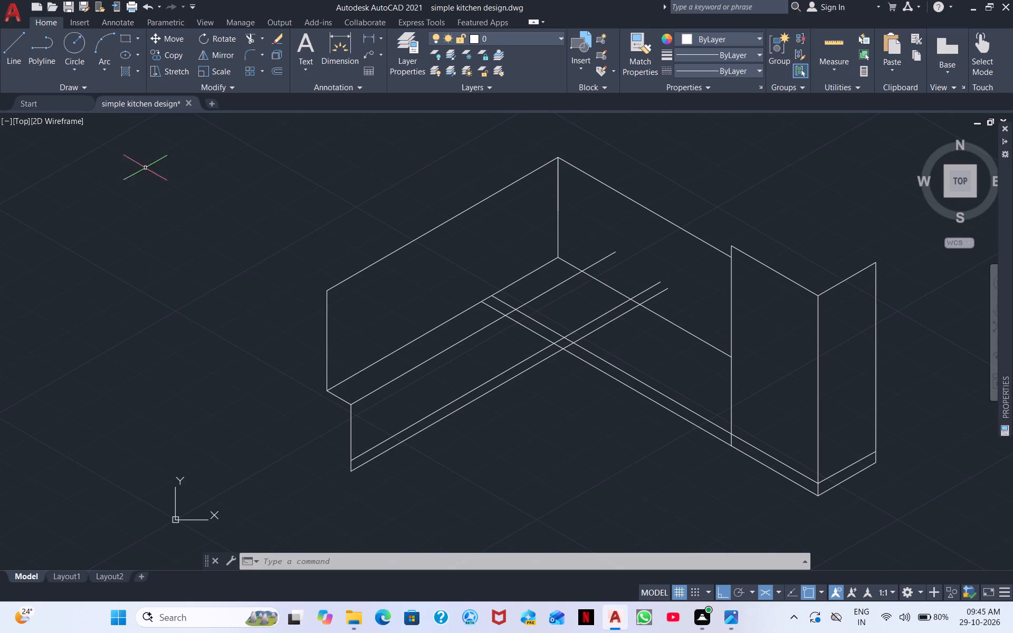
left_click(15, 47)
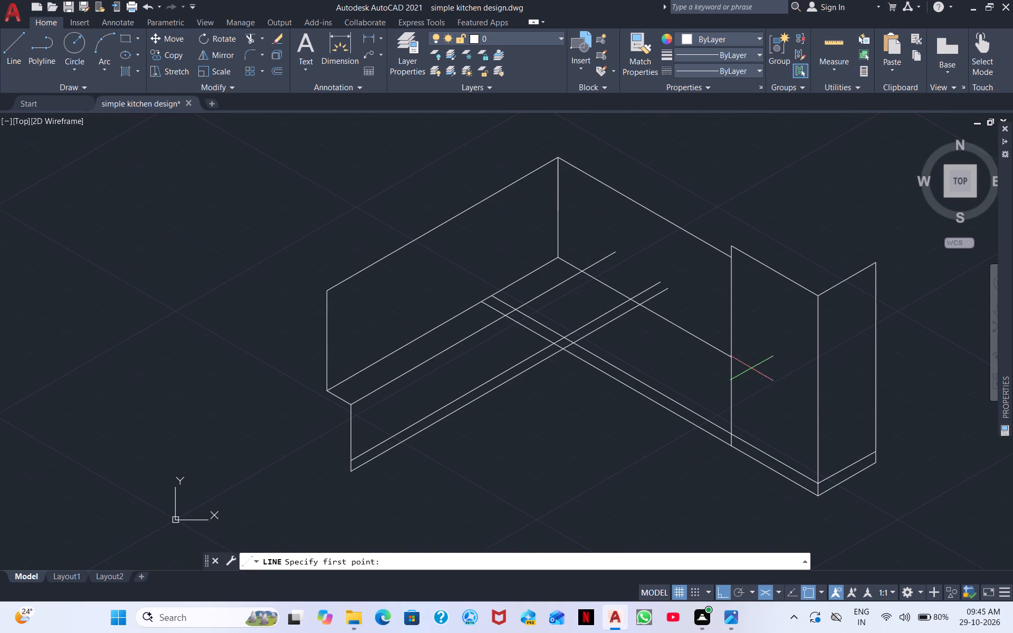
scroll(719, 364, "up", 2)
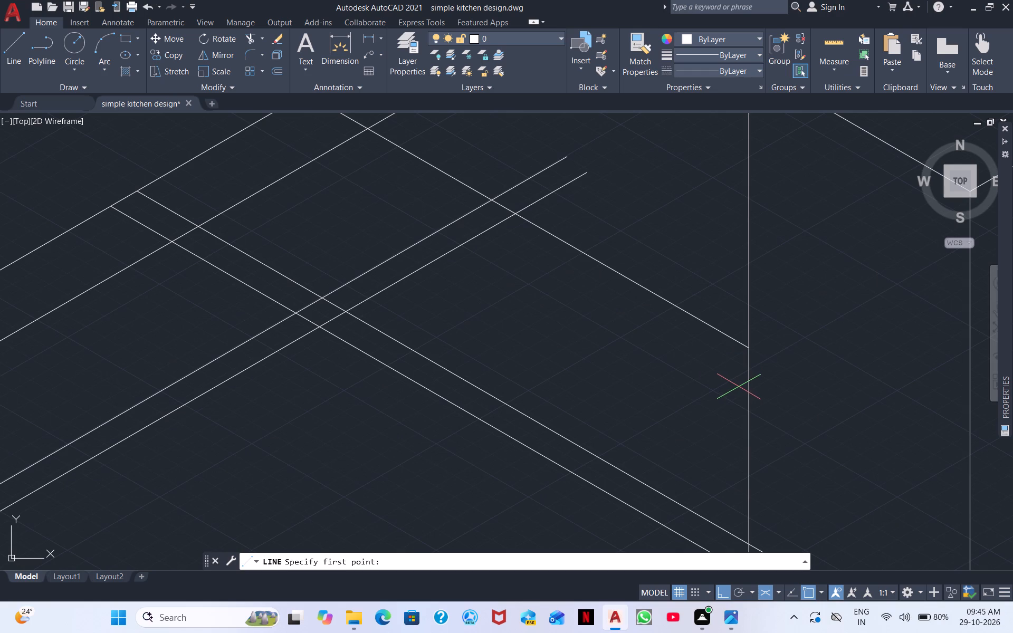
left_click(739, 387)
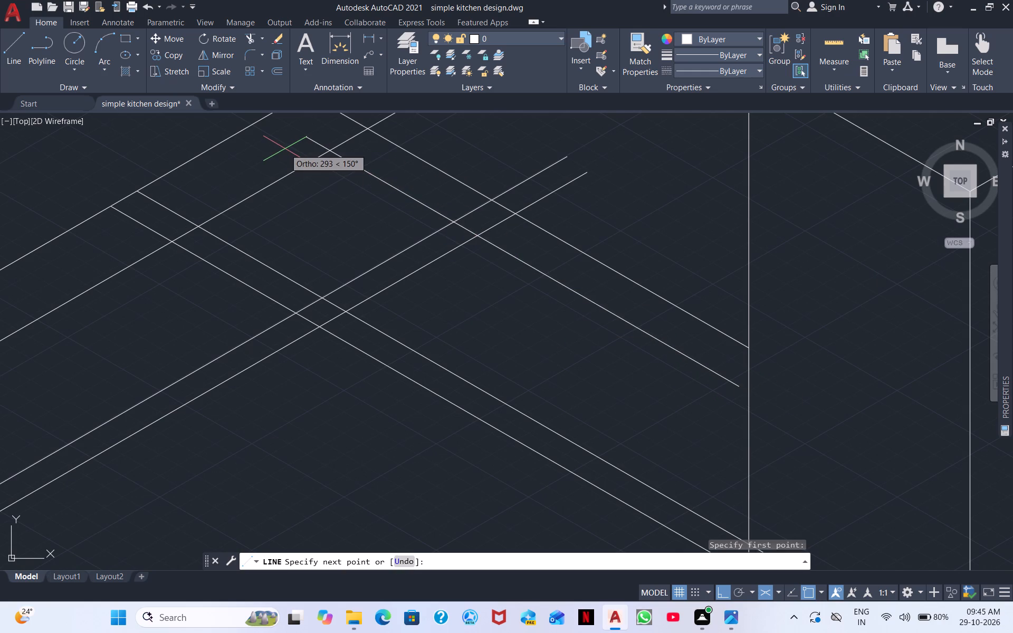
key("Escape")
Restart the Line command and draw a 150° line from the tall cabinet's vertical edge, below the far wall's bottom line, to past the adjoining wall's bottom line.
right_click(698, 404)
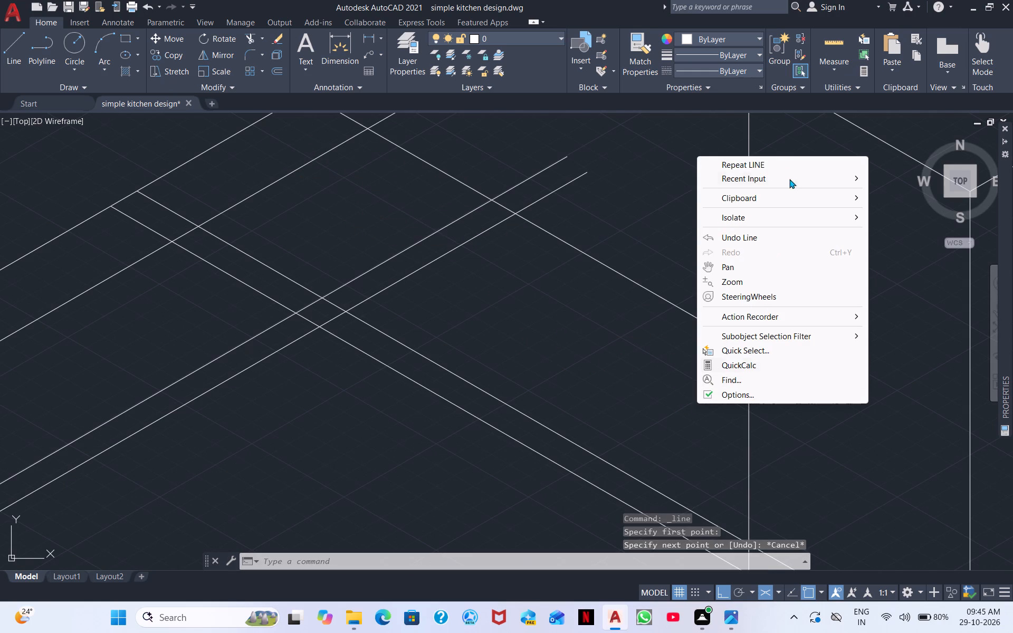
left_click(776, 164)
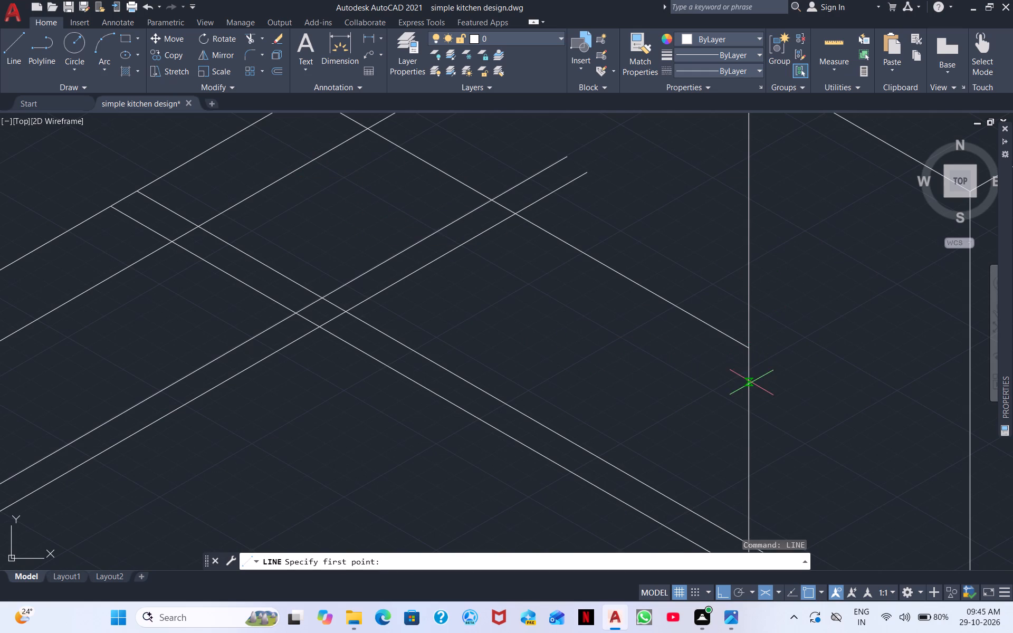
left_click(747, 400)
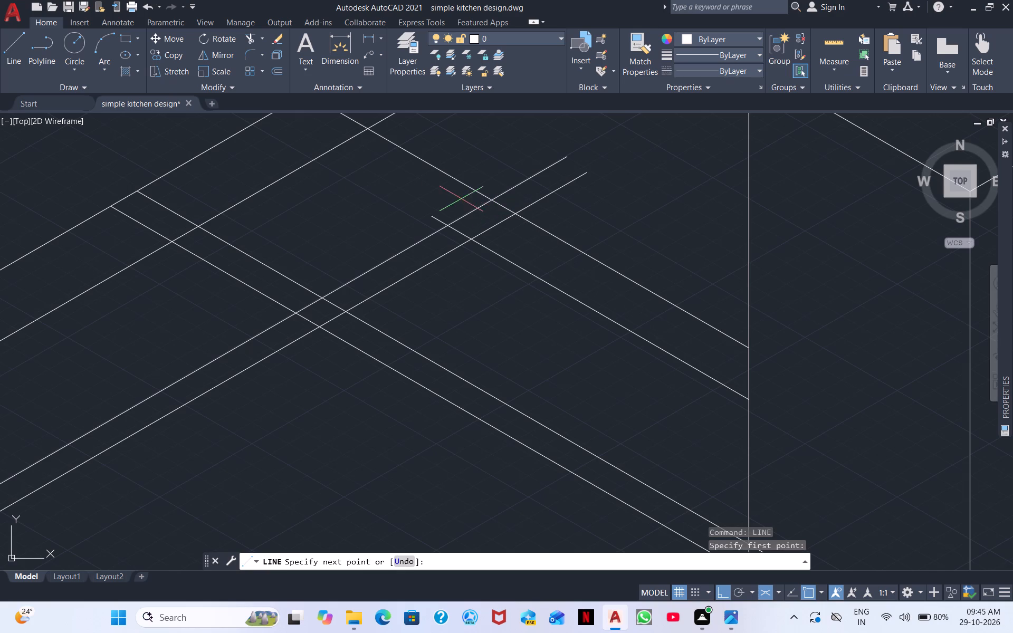
middle_click_drag(259, 117, 447, 295)
left_click(379, 247)
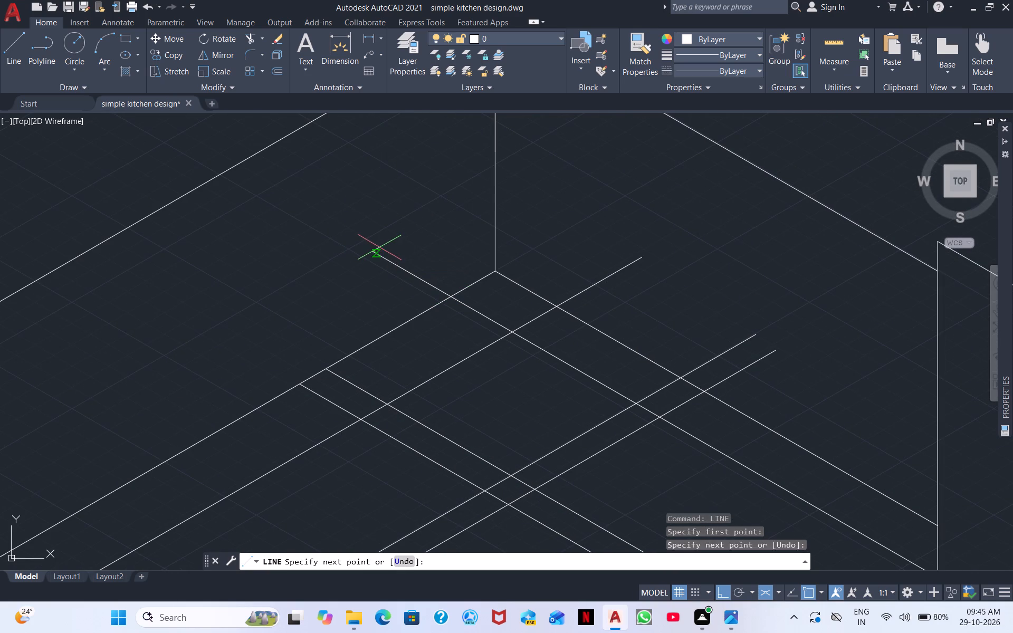
key("Escape")
Trim the overshooting ends of the two upper base-unit front edges where they meet near the wall corner.
scroll(471, 271, "down", 2)
middle_click_drag(567, 293, 567, 214)
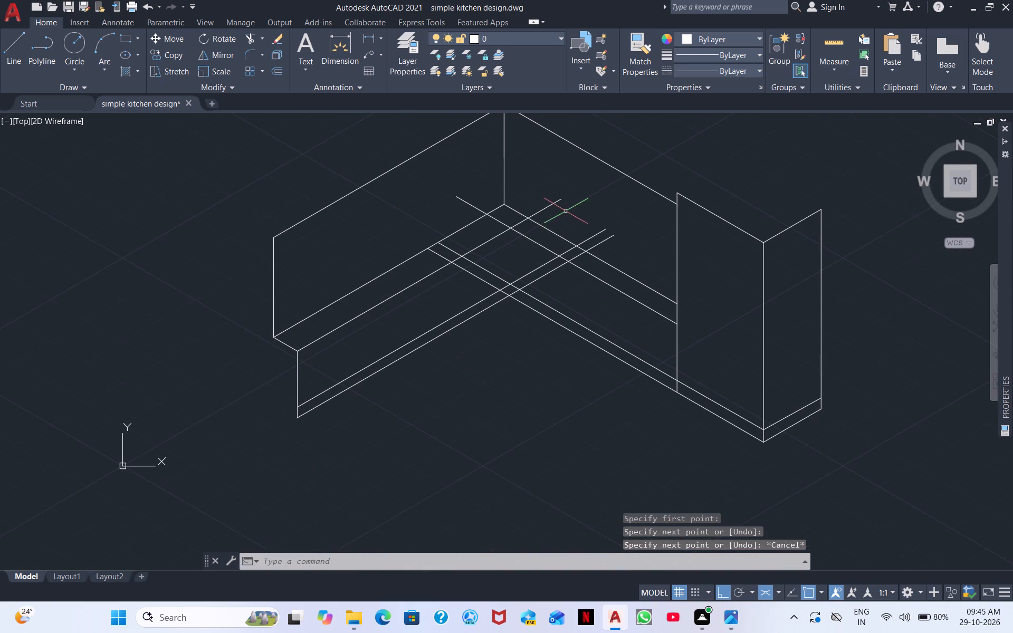
left_click(252, 36)
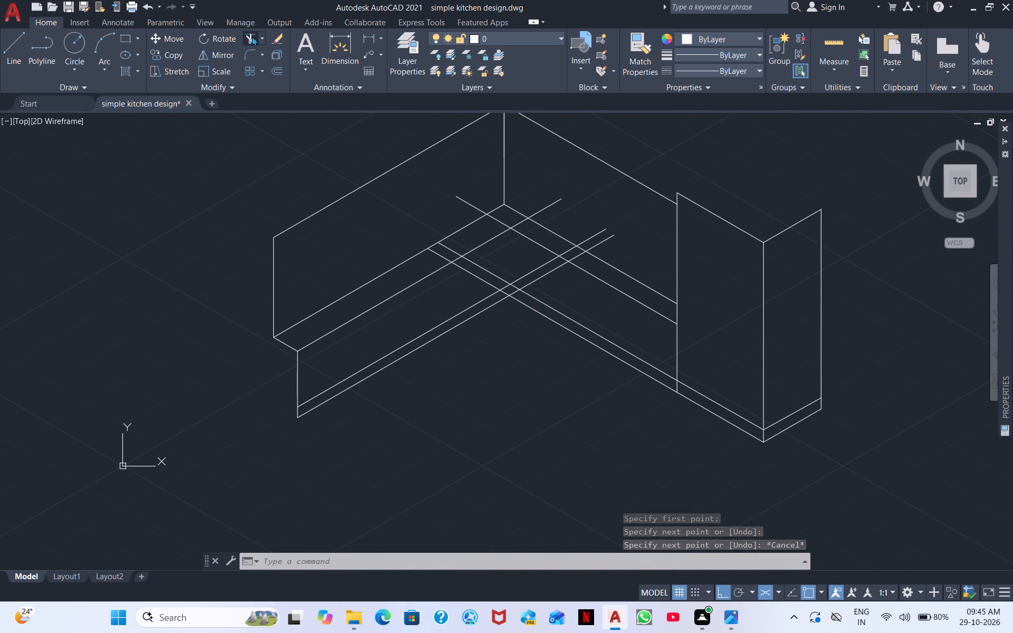
left_click(476, 205)
left_click_drag(479, 202, 465, 219)
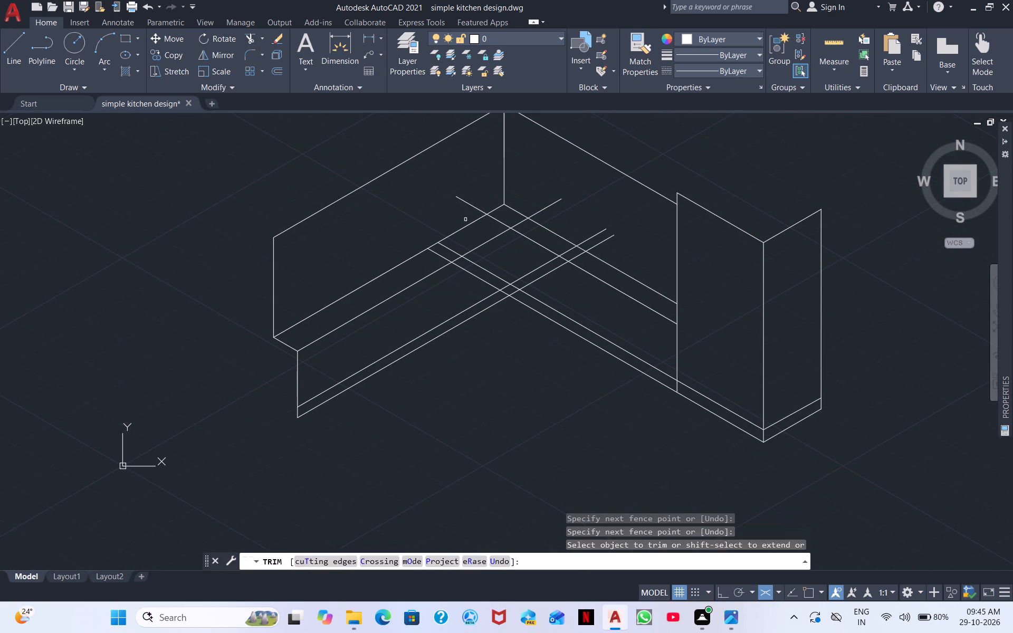
left_click_drag(465, 219, 449, 236)
left_click(479, 209)
left_click(498, 222)
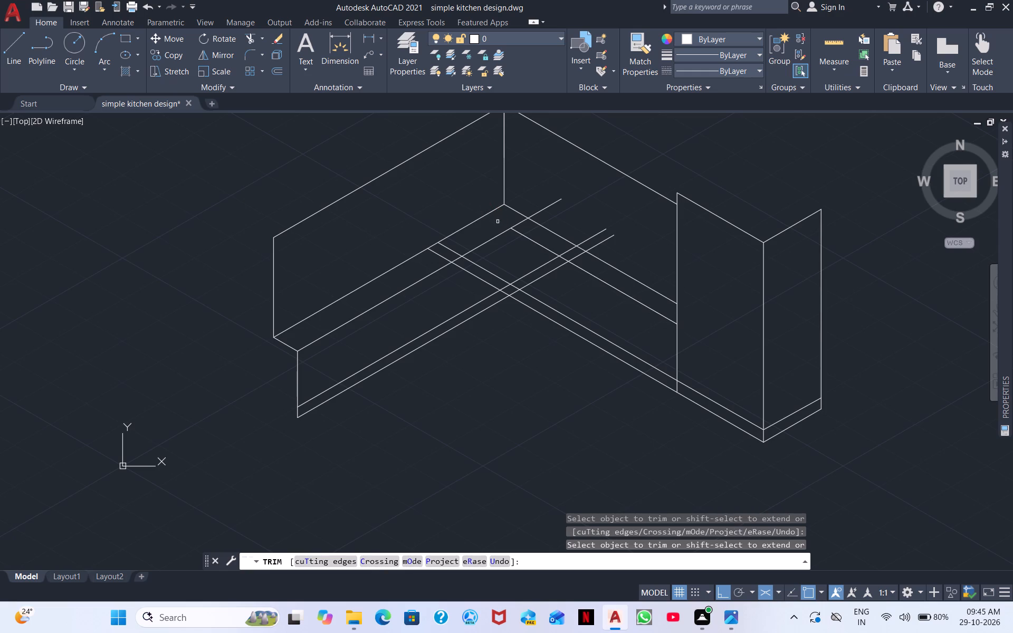
left_click(519, 221)
left_click_drag(539, 202, 544, 215)
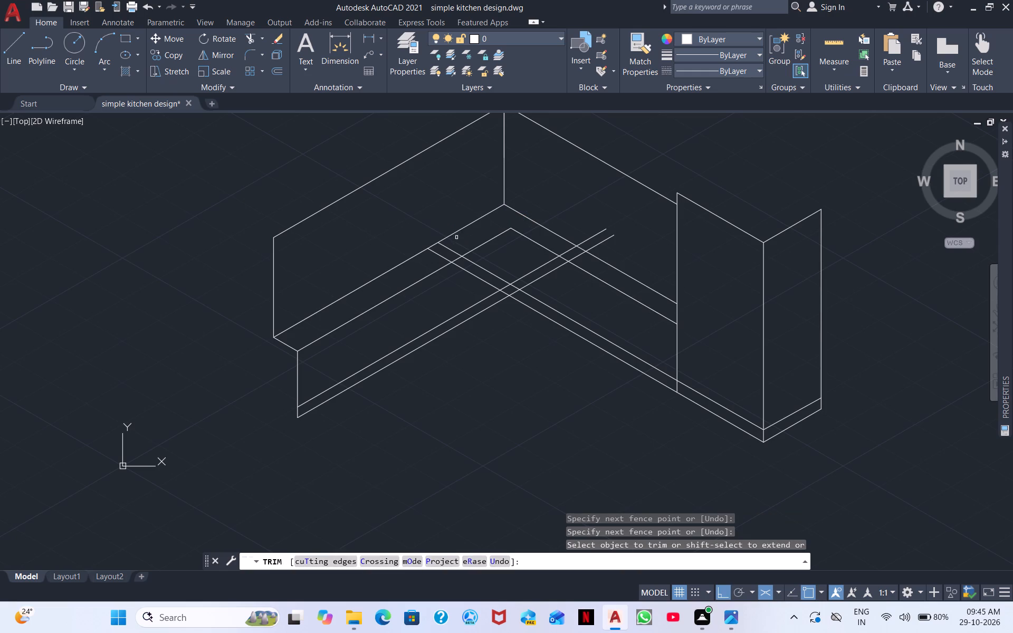
Trim away the parts of both lower line pairs that extend beyond their inner corner toward the walls.
left_click_drag(456, 238, 431, 265)
left_click_drag(485, 262, 474, 279)
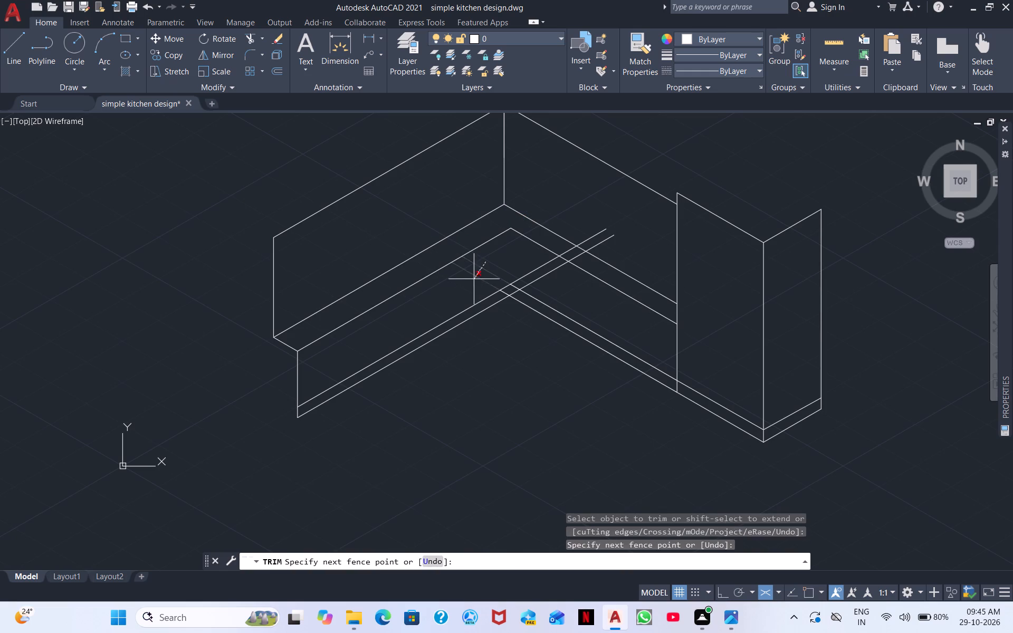
left_click_drag(474, 279, 463, 289)
left_click_drag(526, 268, 527, 272)
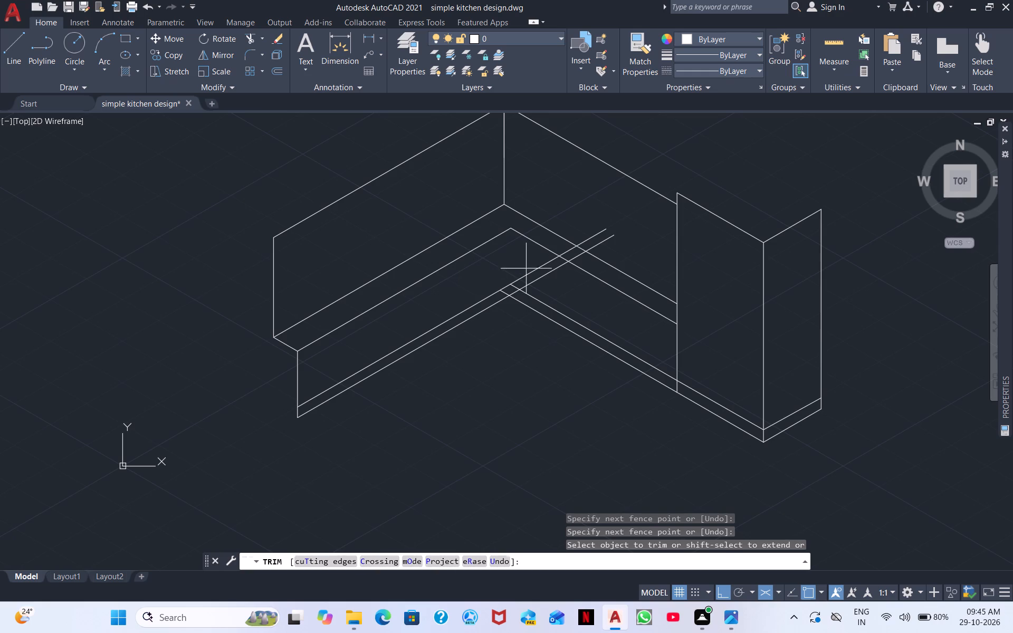
left_click_drag(527, 272, 544, 297)
left_click_drag(567, 249, 571, 256)
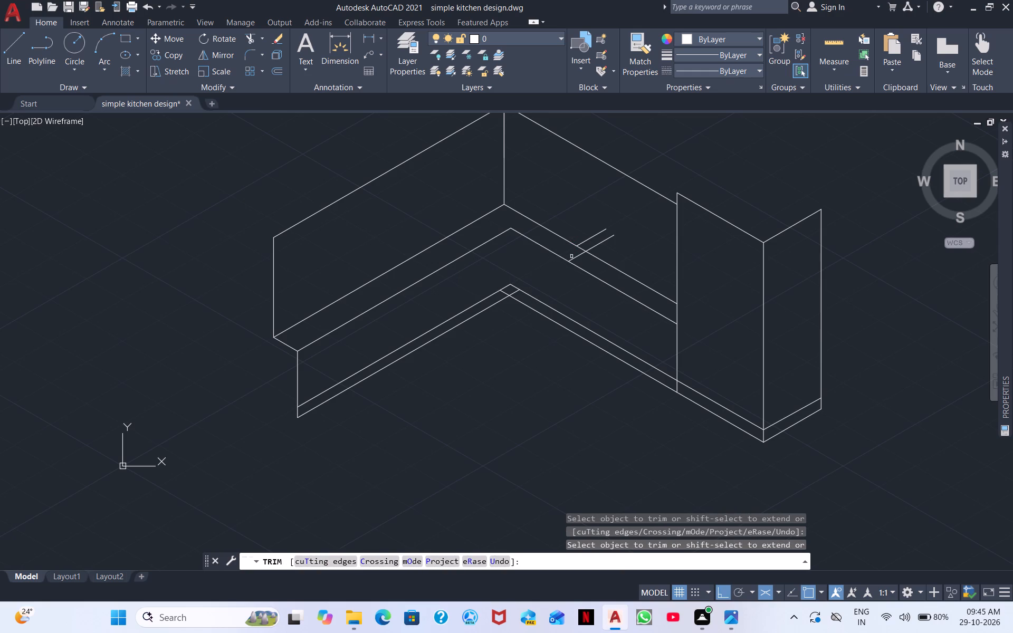
left_click_drag(571, 256, 589, 266)
left_click_drag(575, 259, 560, 242)
left_click_drag(589, 238, 618, 250)
left_click_drag(618, 250, 628, 253)
left_click_drag(618, 245, 589, 215)
Trim the two short overlaps between the lower line pairs at their inner corner and finish trimming.
scroll(495, 272, "up", 3)
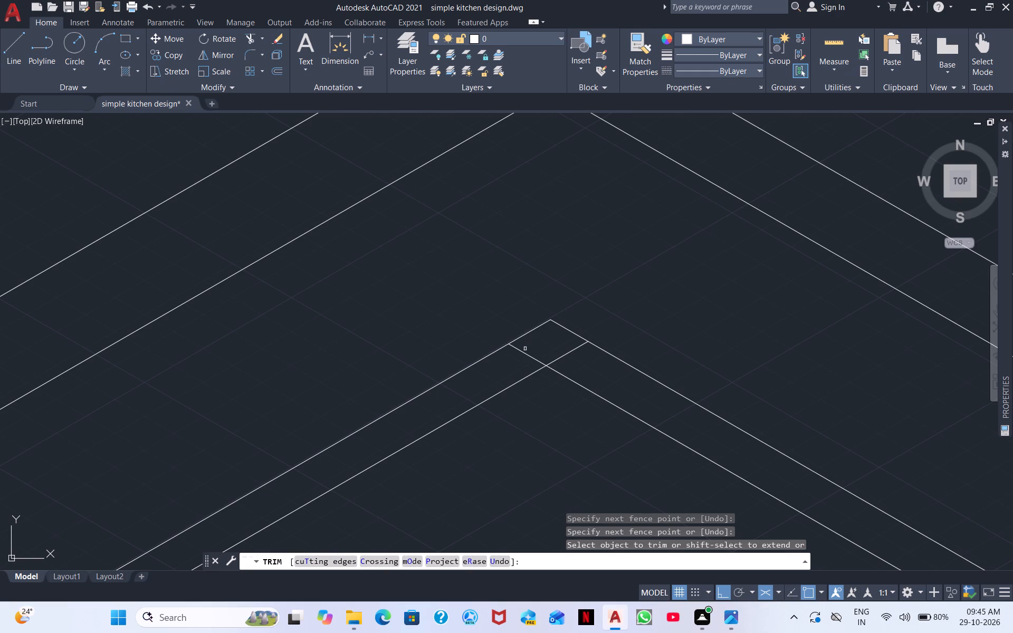
left_click(564, 355)
left_click(534, 357)
left_click_drag(534, 357, 531, 359)
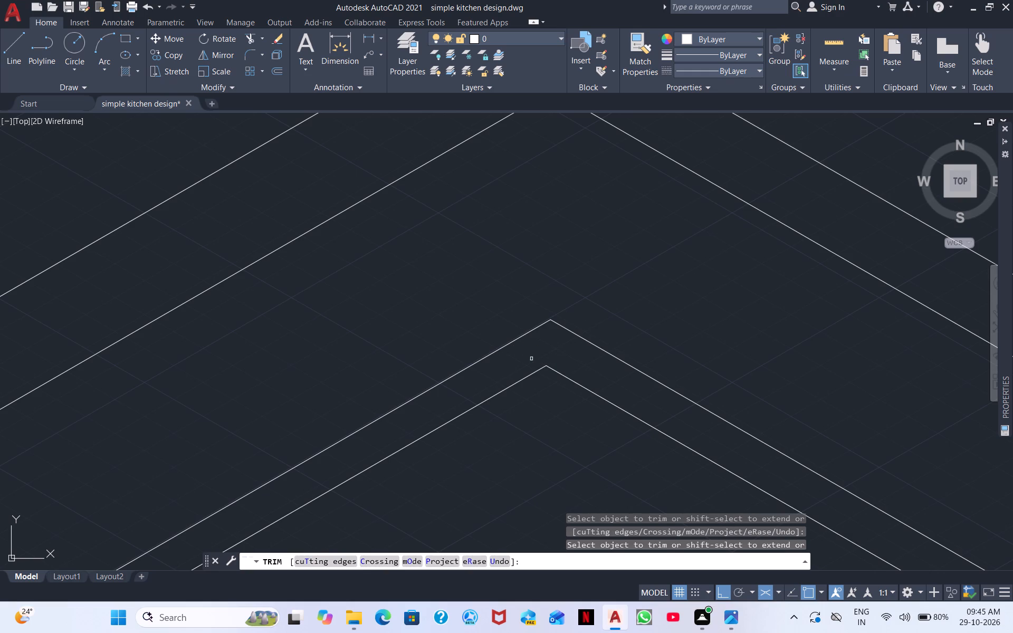
left_click_drag(531, 359, 521, 369)
right_click(677, 257)
left_click(699, 264)
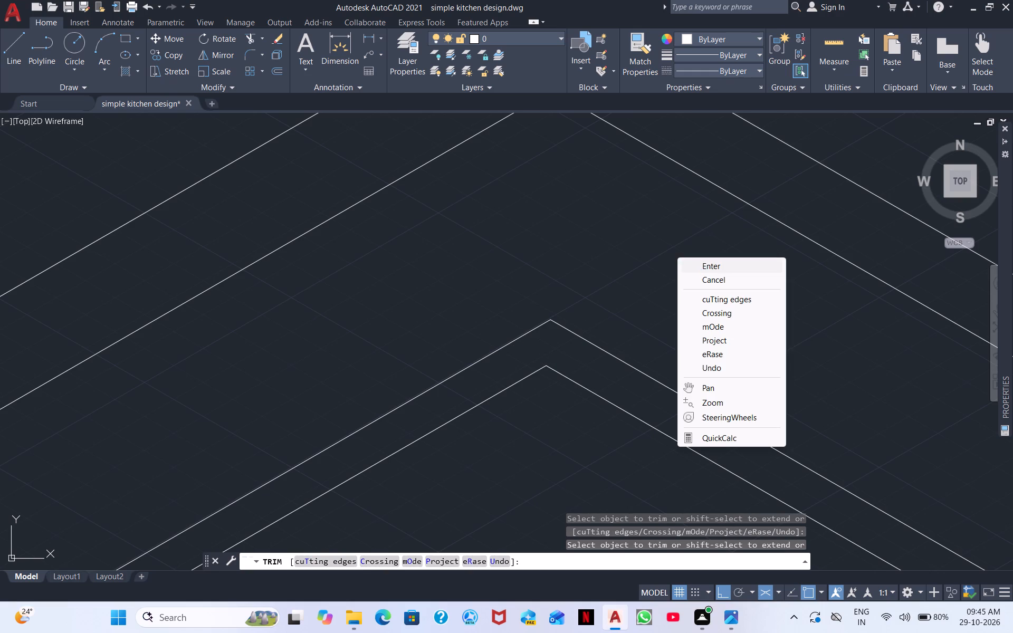
Using the right isoplane, draw connected lines from the lowest inner corner through the corner above it, up to the upper front edges' corner.
right_click(746, 284)
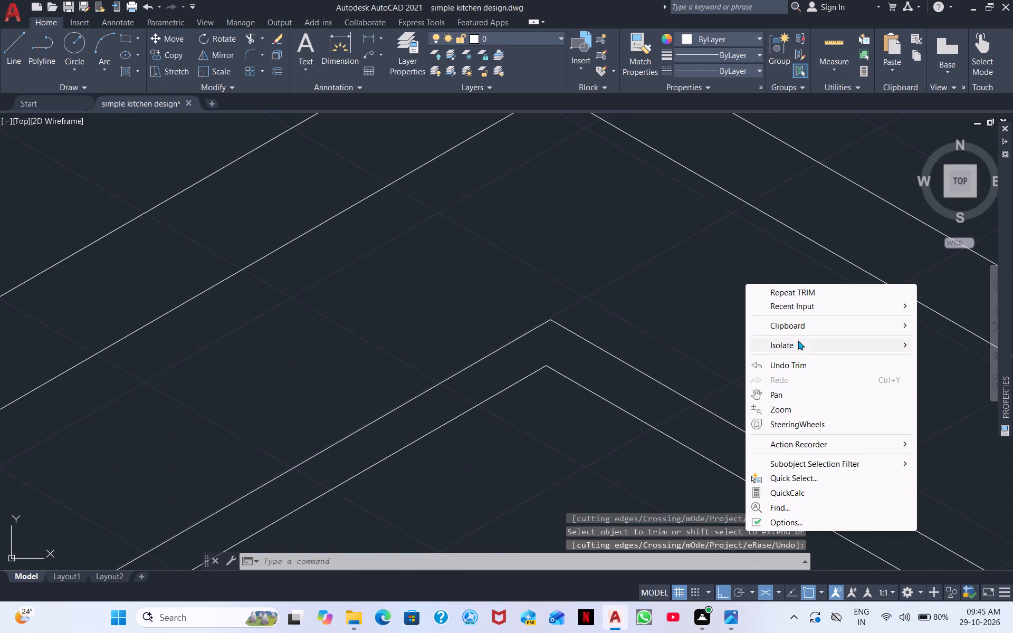
left_click(816, 306)
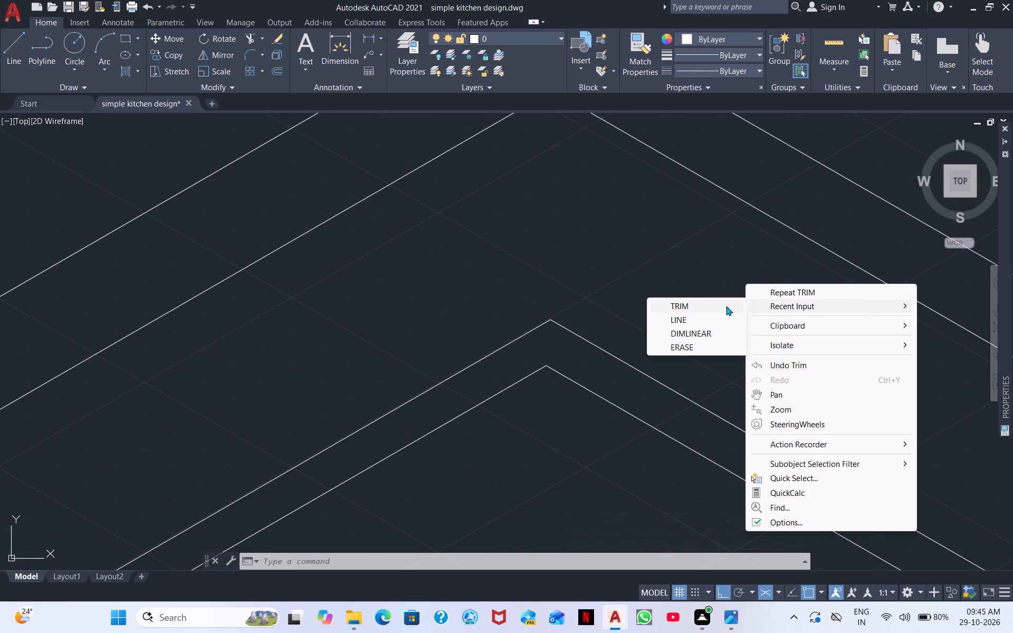
left_click(699, 321)
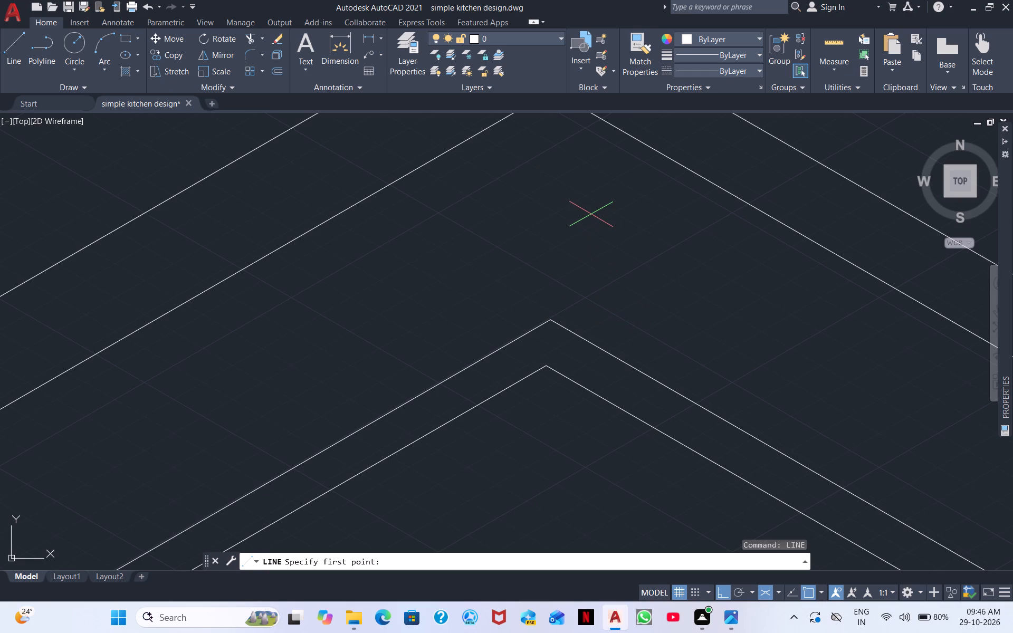
middle_click_drag(540, 243, 522, 366)
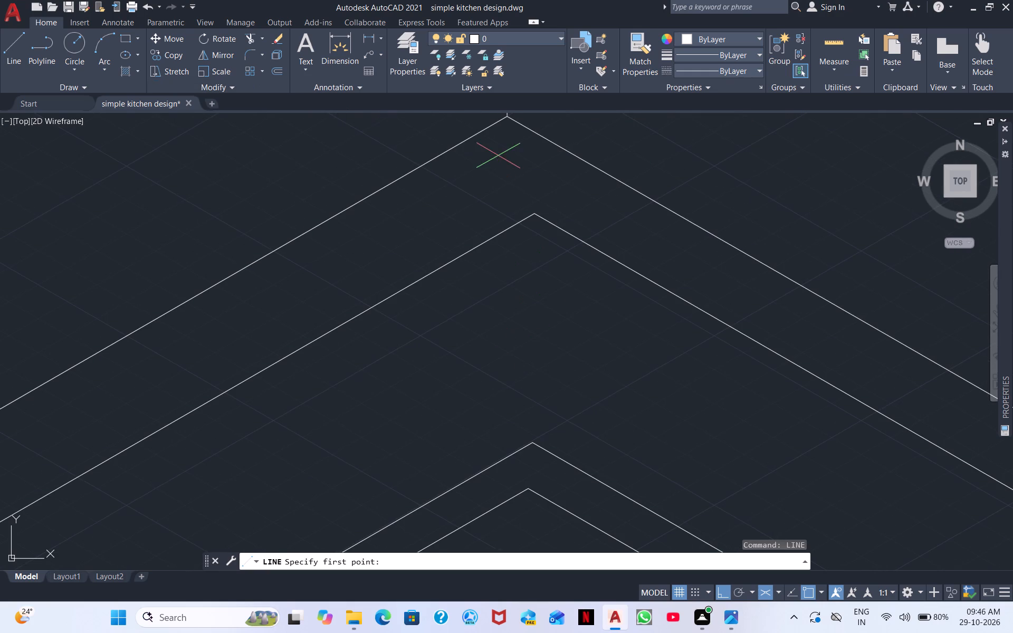
scroll(494, 179, "down", 2)
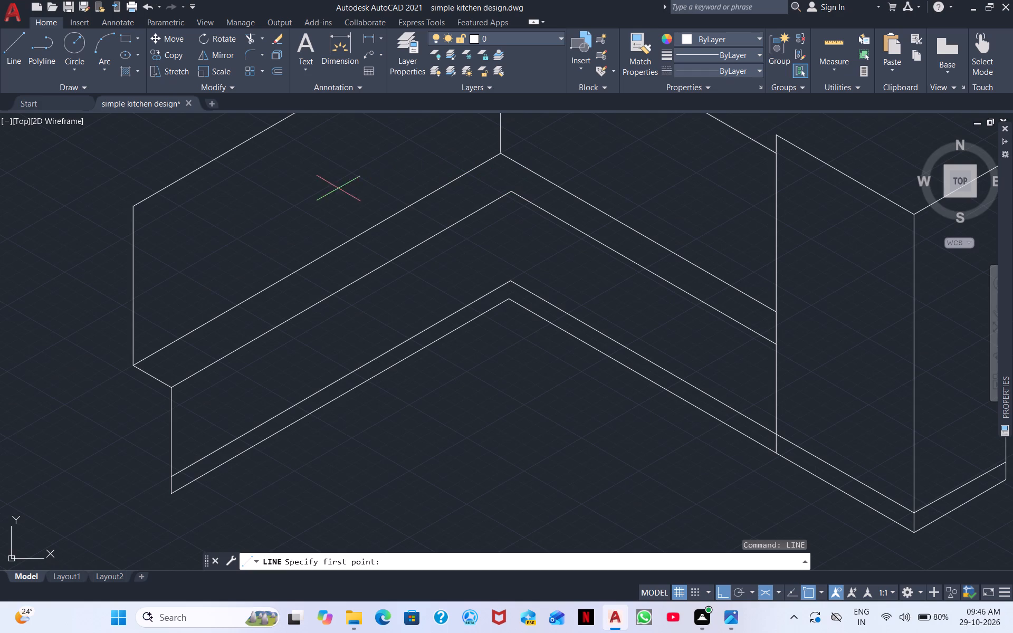
left_click(26, 57)
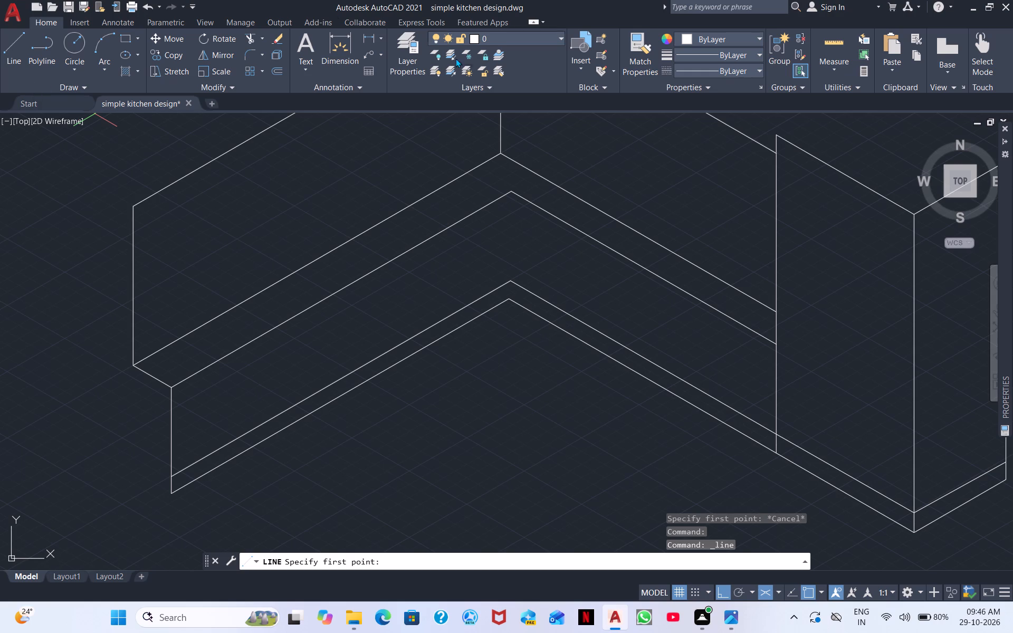
left_click(512, 298)
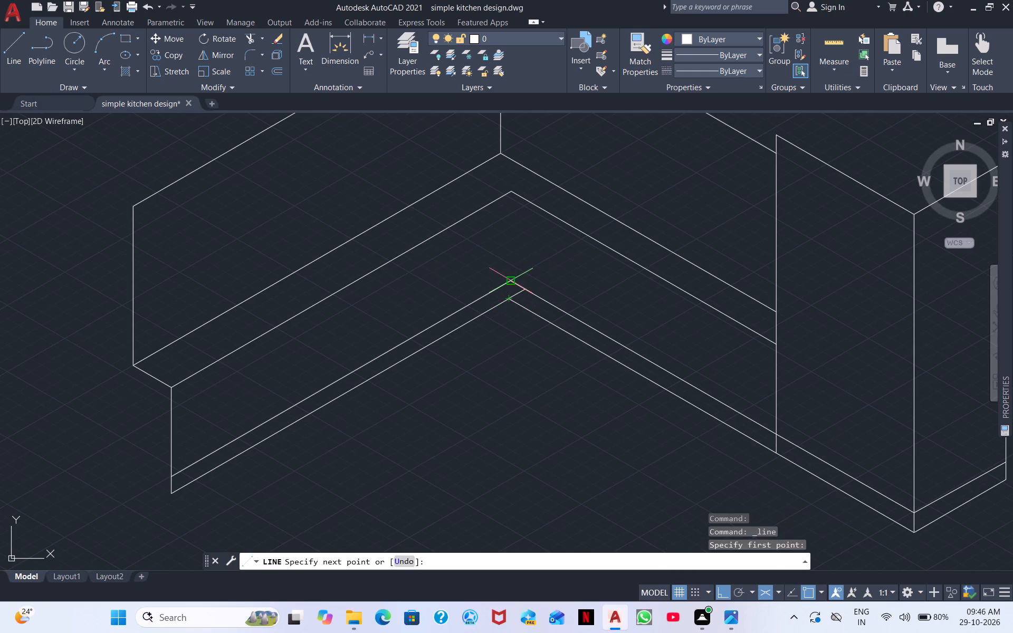
key("F5")
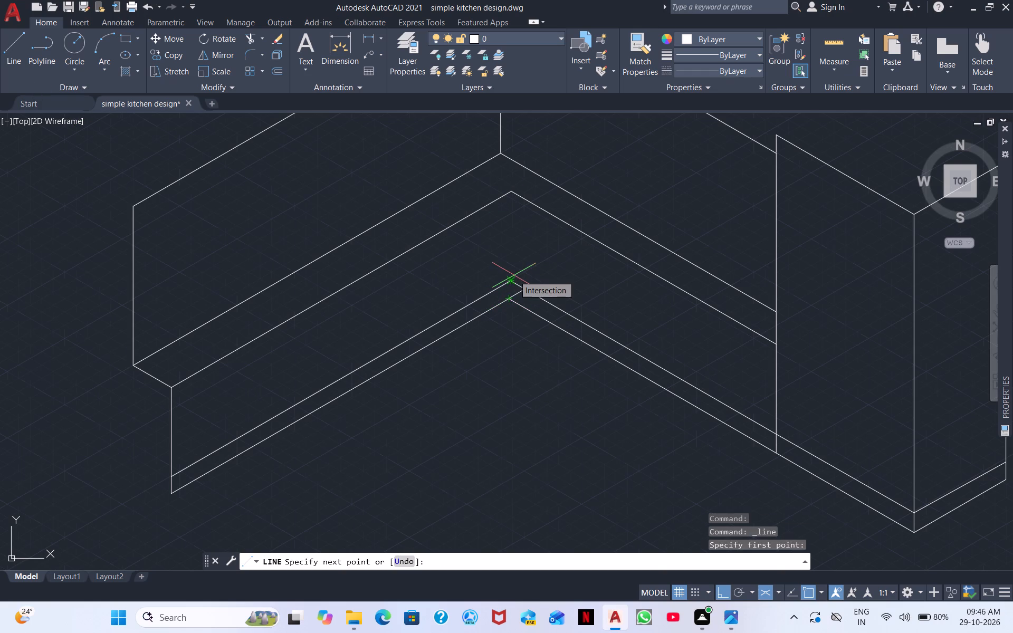
left_click(510, 277)
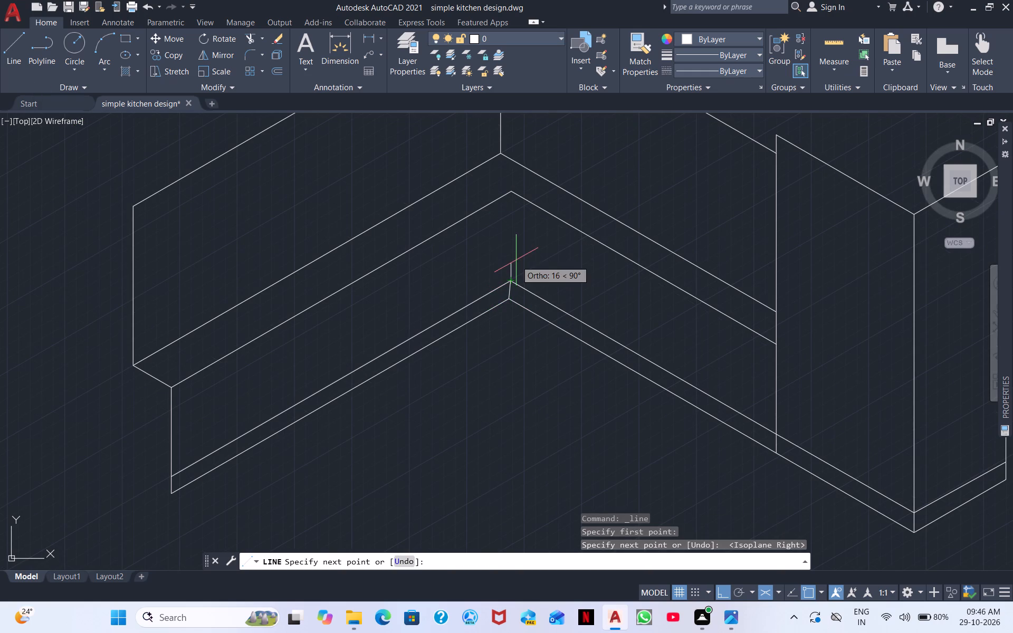
left_click(509, 192)
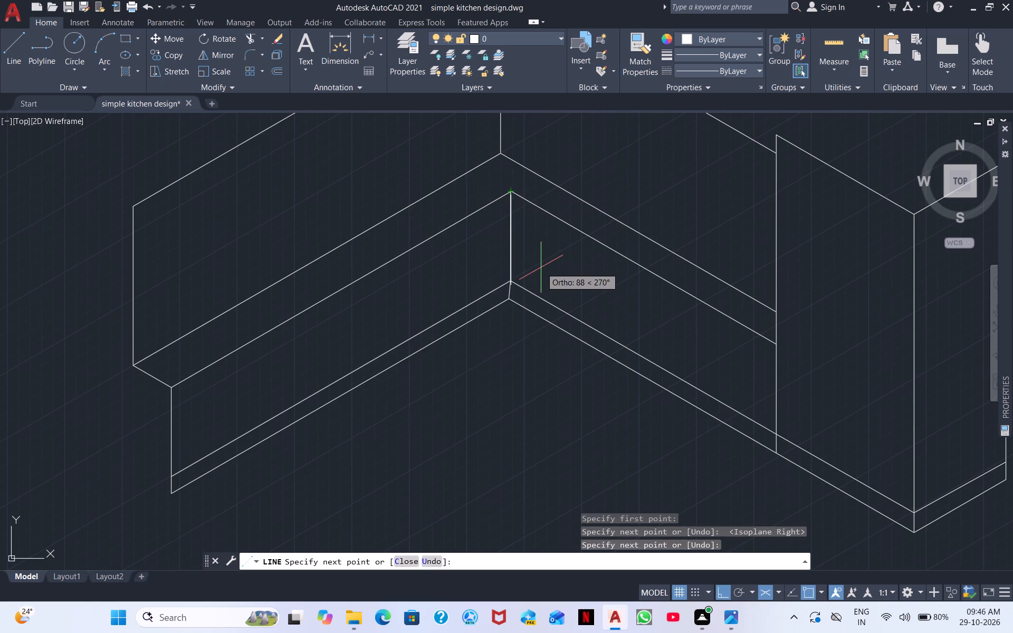
key("Escape")
Erase the short slanted line joining the two lower inner corners.
scroll(541, 267, "down", 2)
middle_click_drag(547, 272, 454, 342)
scroll(454, 342, "up", 6)
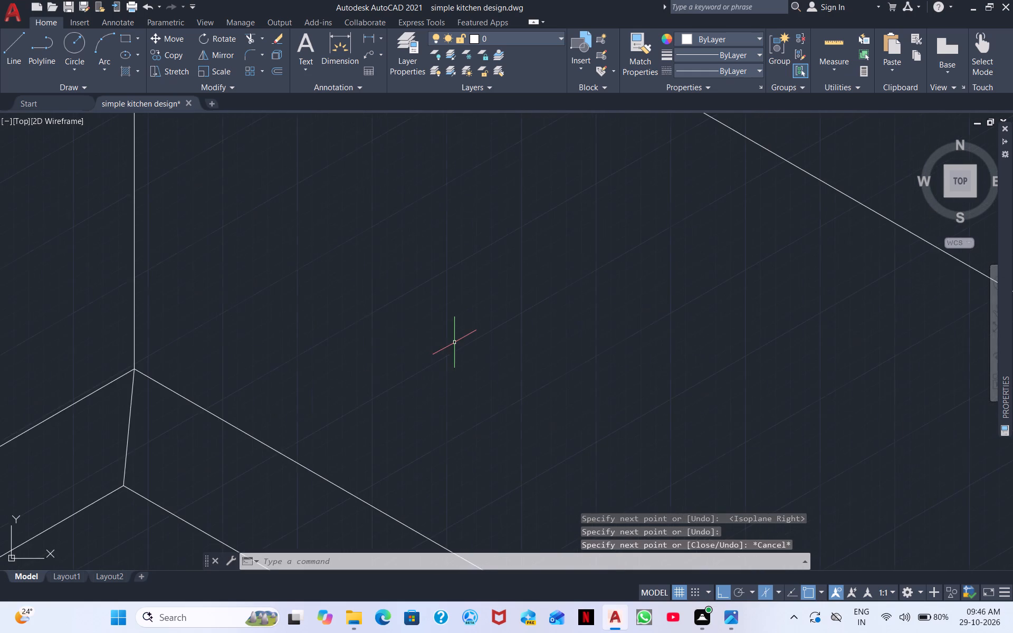
middle_click_drag(370, 323, 570, 293)
scroll(373, 340, "down", 2)
middle_click_drag(493, 333, 568, 278)
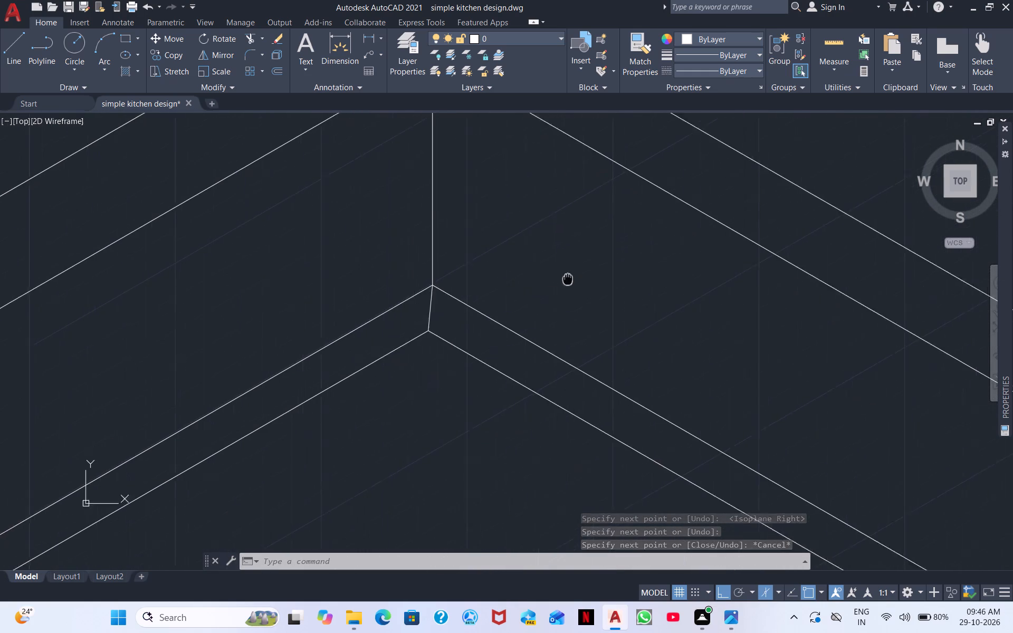
middle_click_drag(568, 278, 598, 246)
scroll(598, 247, "down", 1)
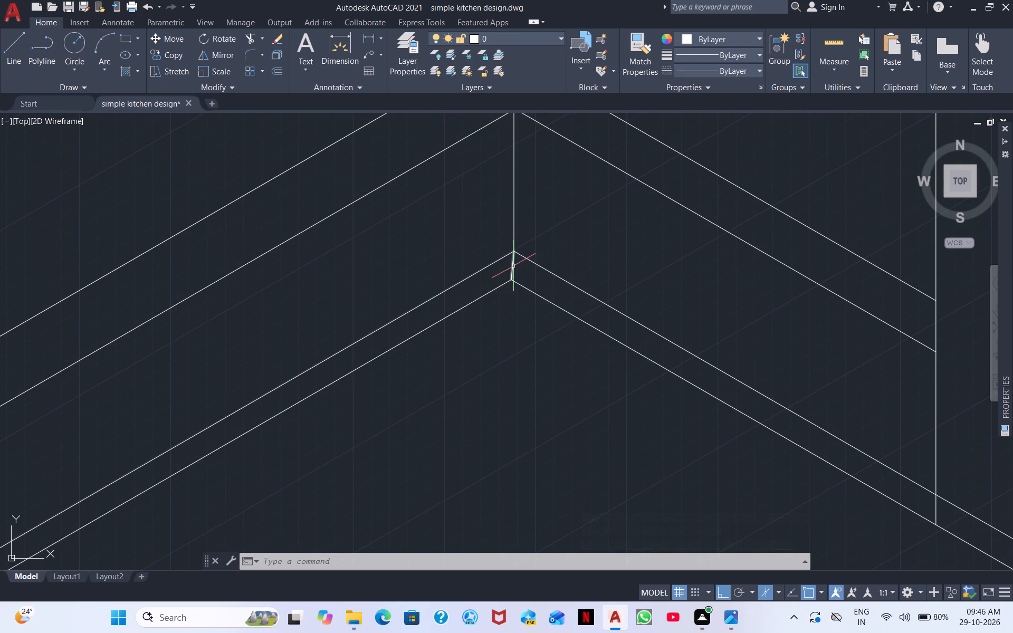
left_click(513, 266)
right_click(572, 314)
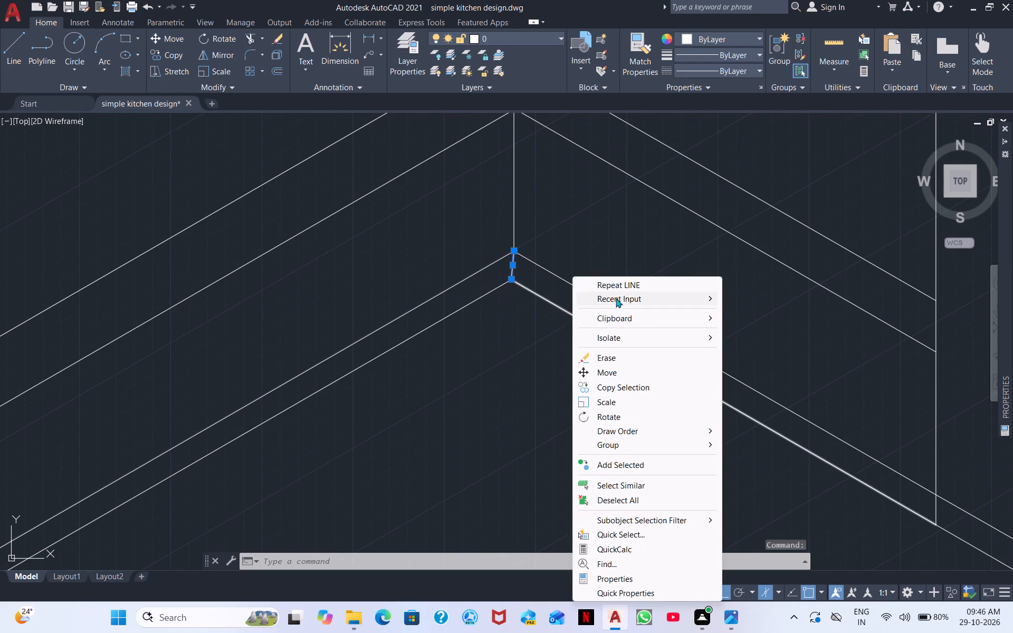
left_click(609, 357)
Draw a vertical line down from the lower end of the inner corner edge to past the bottommost base-unit lines.
right_click(613, 289)
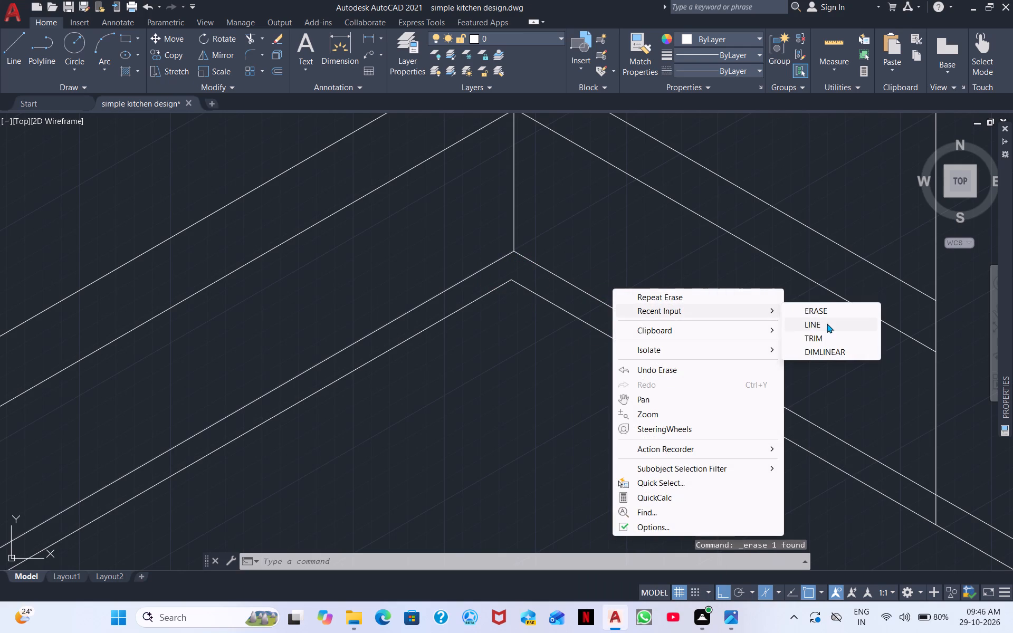
left_click(827, 323)
scroll(498, 266, "up", 3)
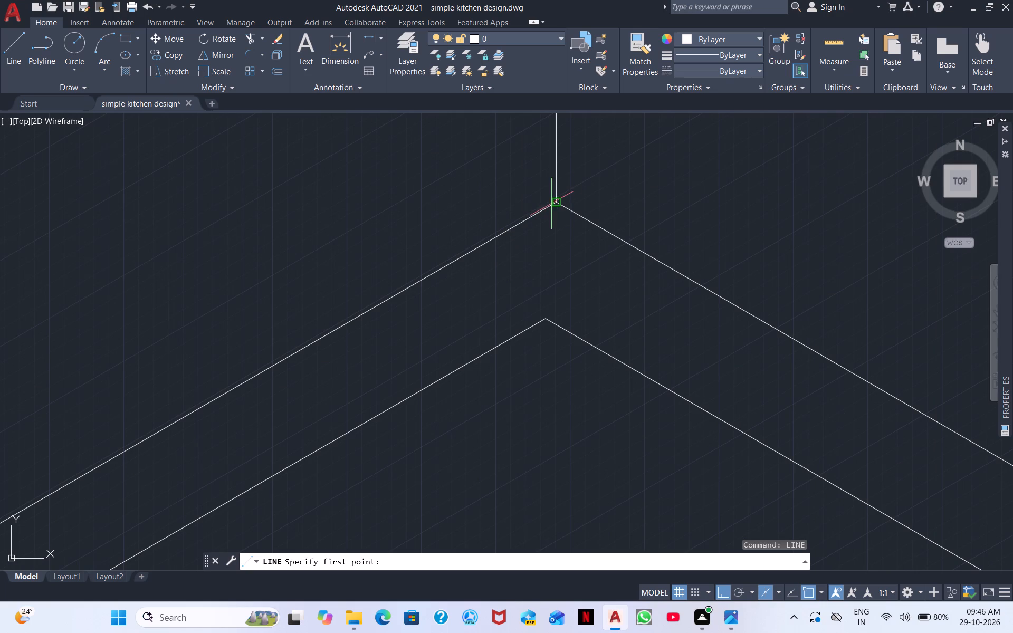
left_click(556, 203)
left_click(530, 407)
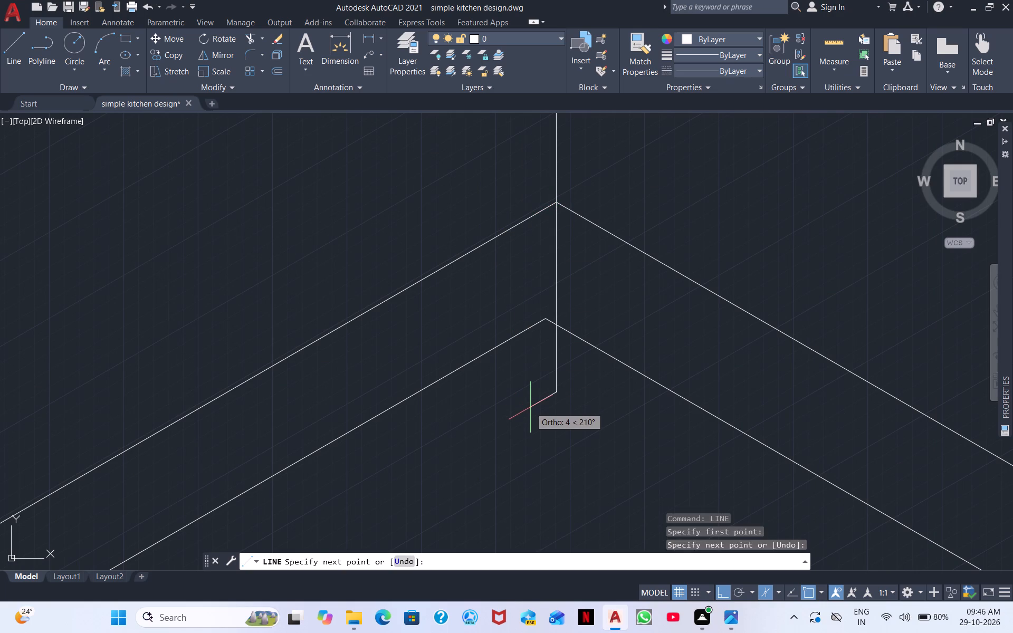
key("Escape")
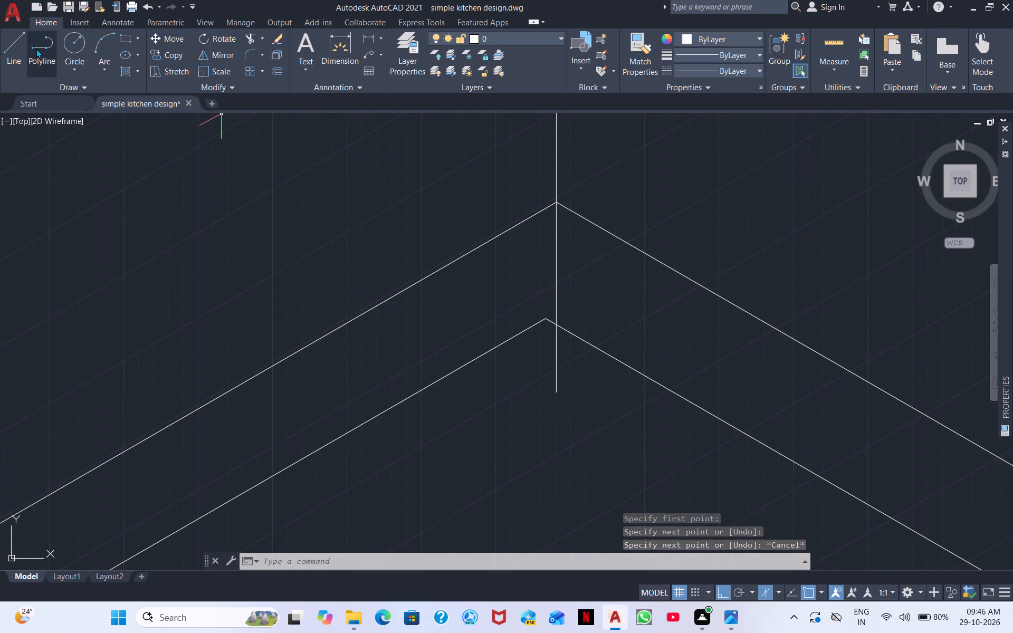
Trim the lowest left line's overlap at the inner corner edge and the vertical line's excess below the bottommost base-unit lines.
left_click(18, 49)
key("Escape")
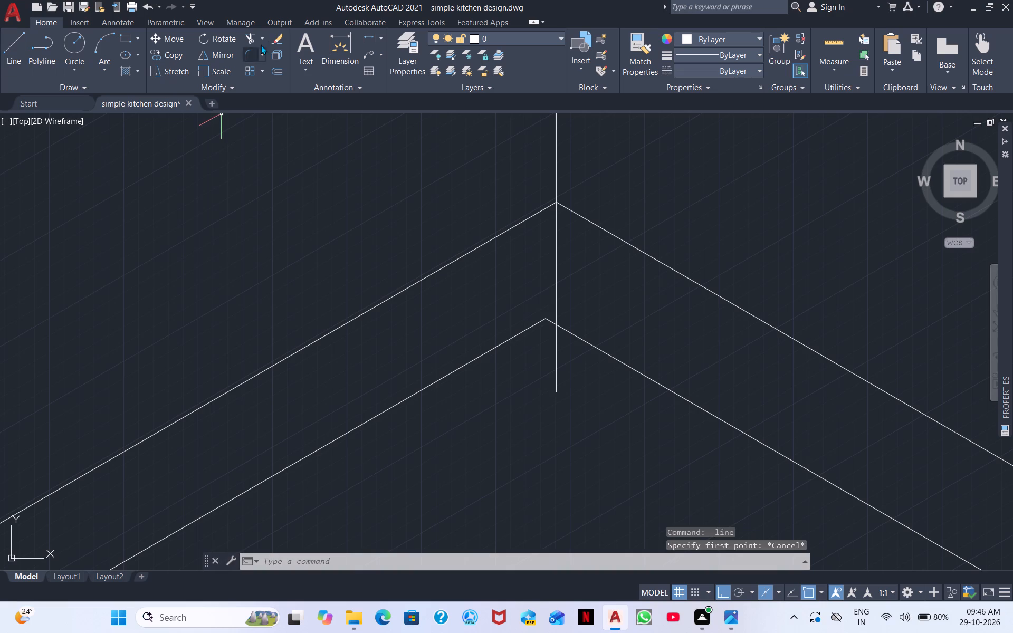
left_click(250, 37)
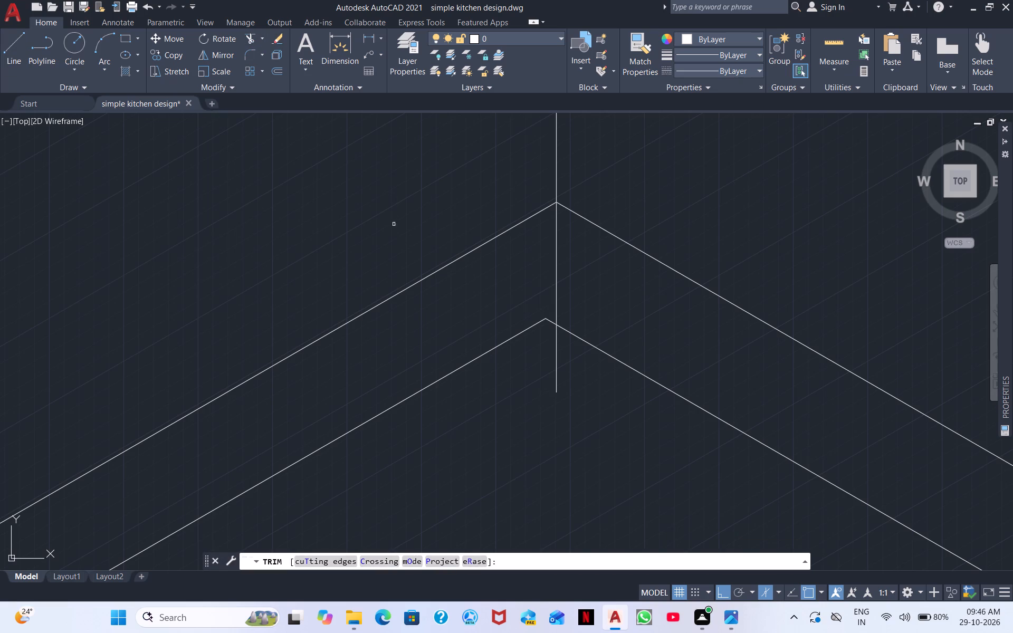
left_click(549, 323)
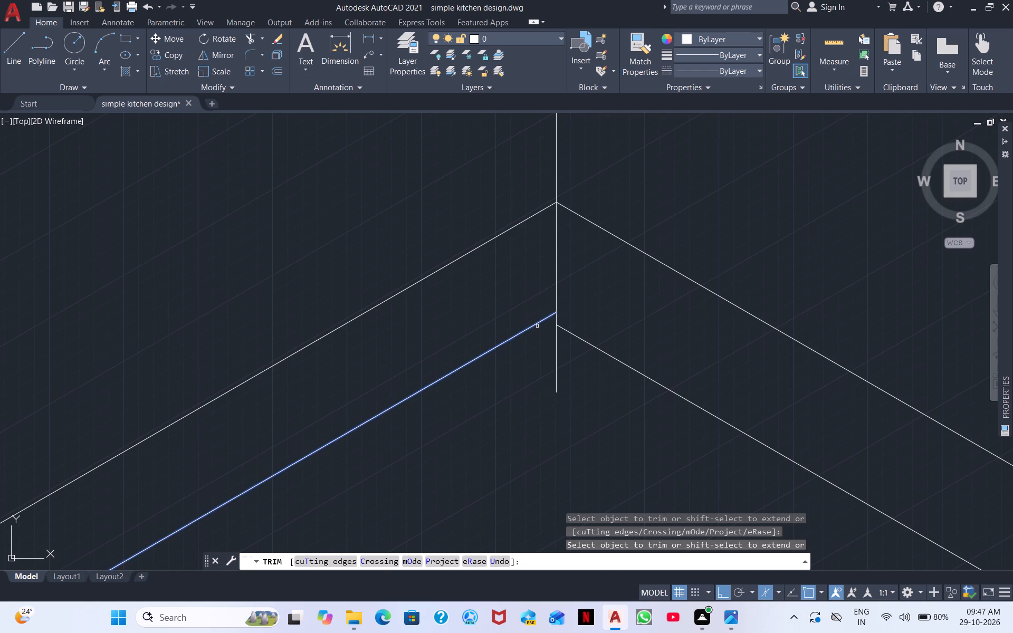
left_click(537, 325, "shift")
scroll(539, 334, "down", 1)
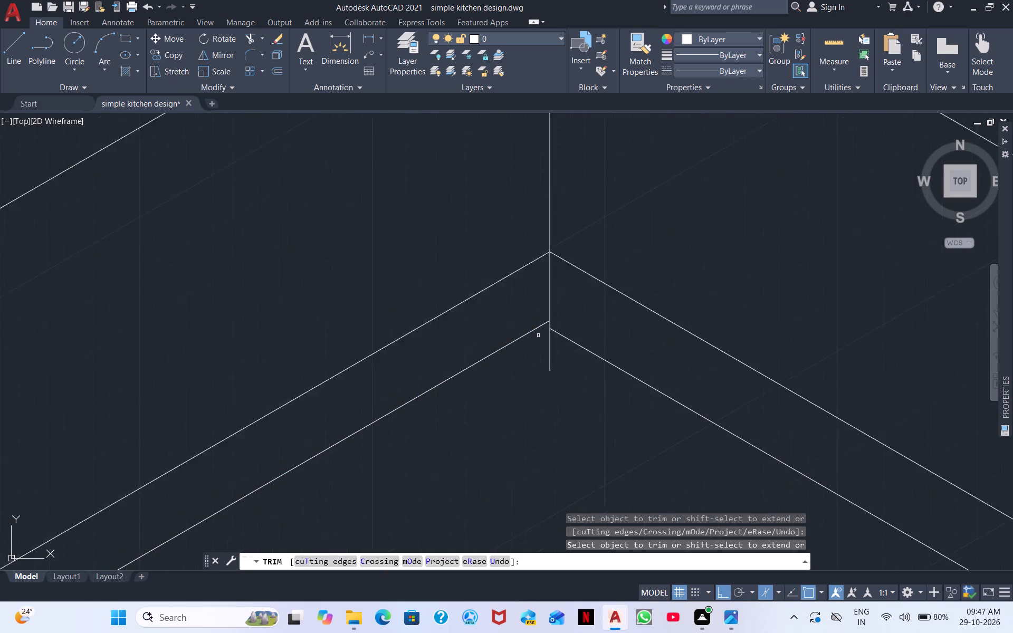
scroll(538, 335, "down", 4)
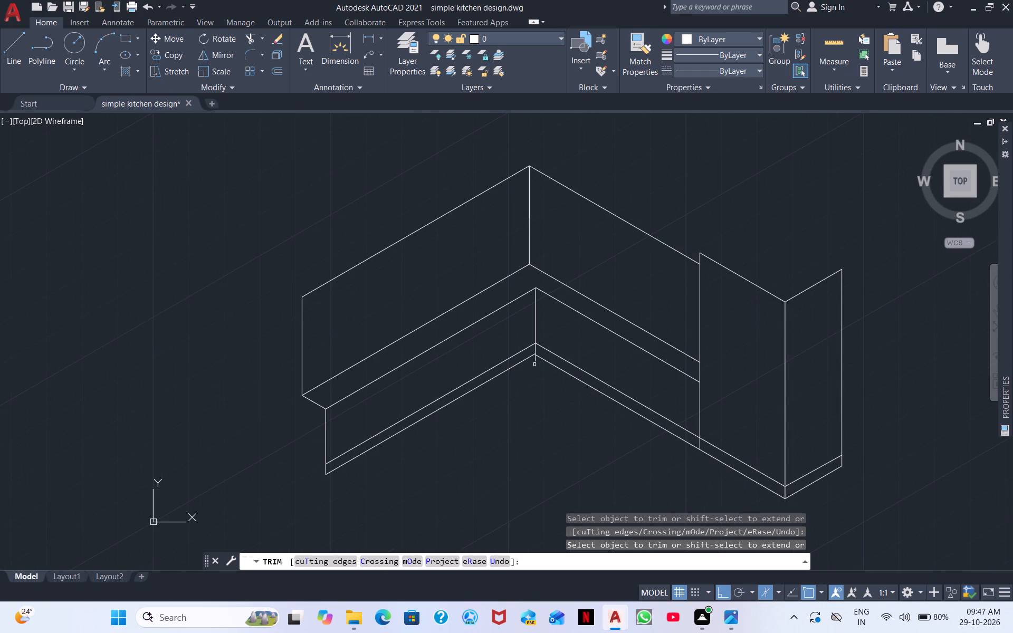
left_click(536, 360)
scroll(534, 360, "up", 3)
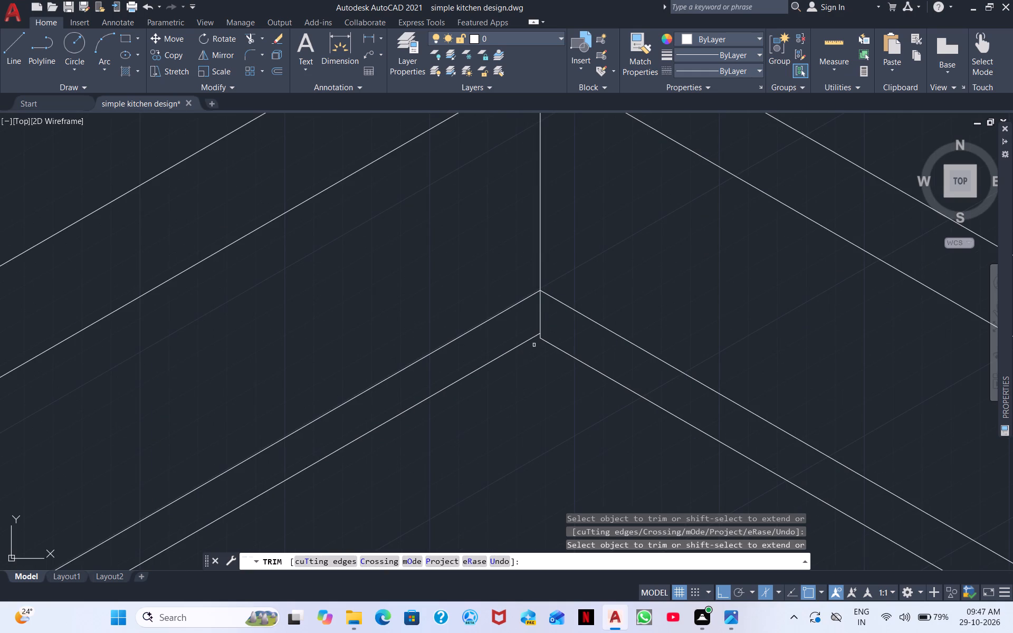
scroll(527, 363, "down", 2)
key("Escape")
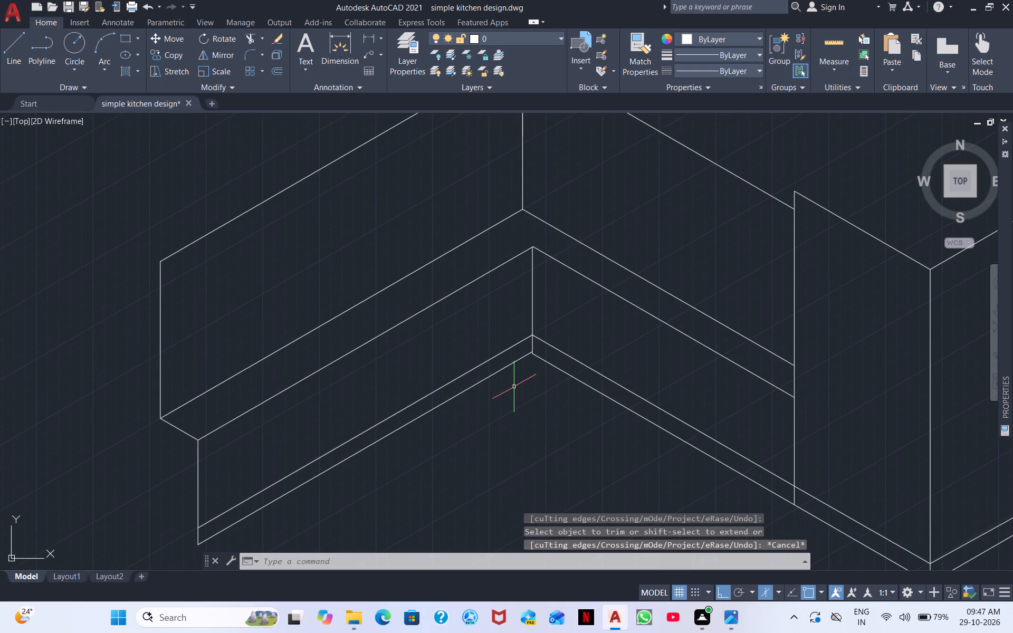
scroll(514, 387, "down", 1)
middle_click_drag(514, 386, 453, 432)
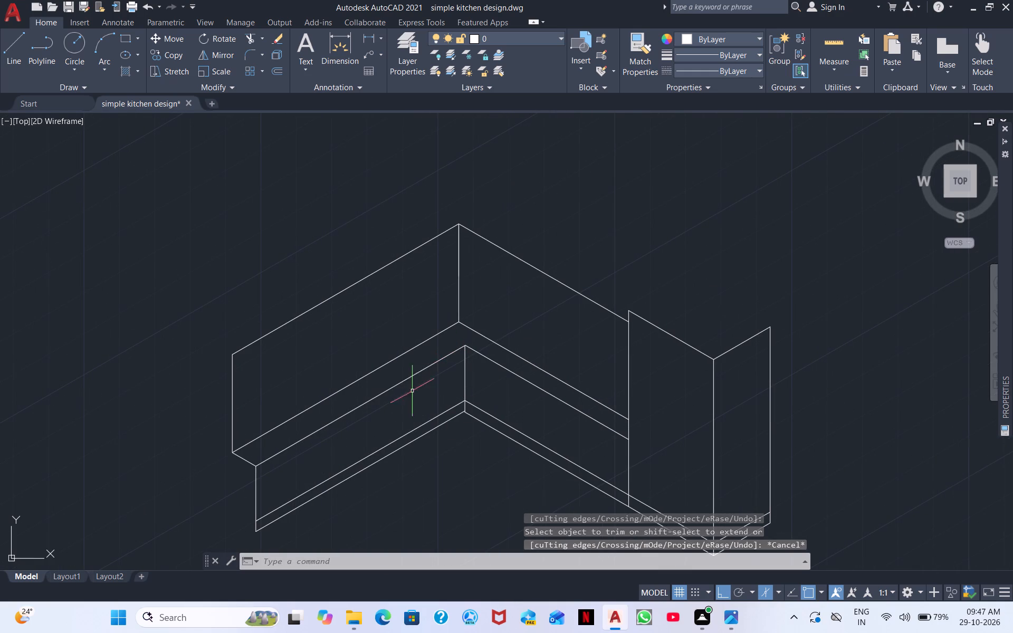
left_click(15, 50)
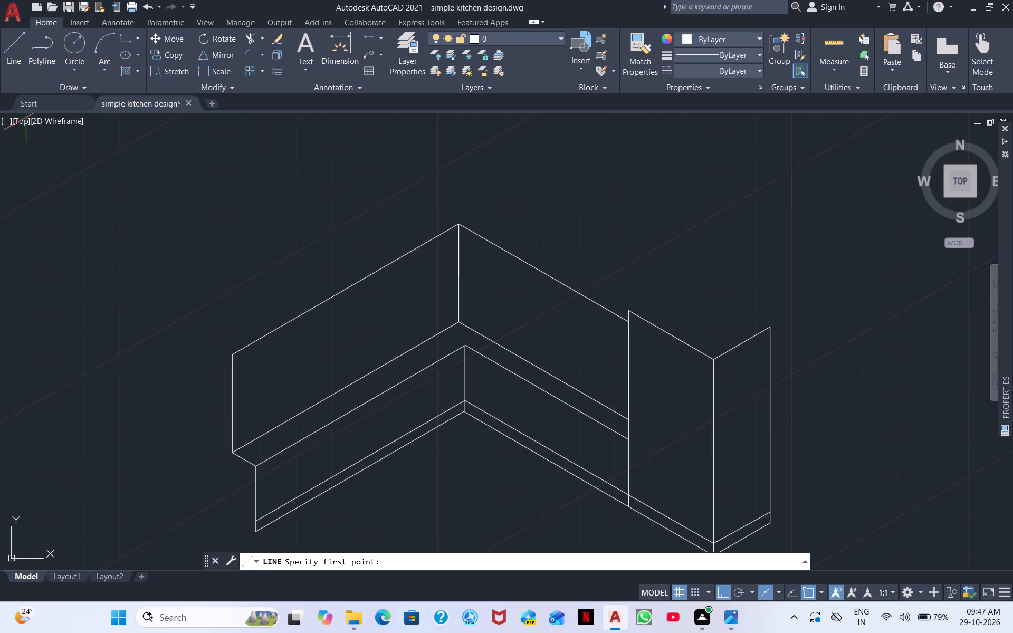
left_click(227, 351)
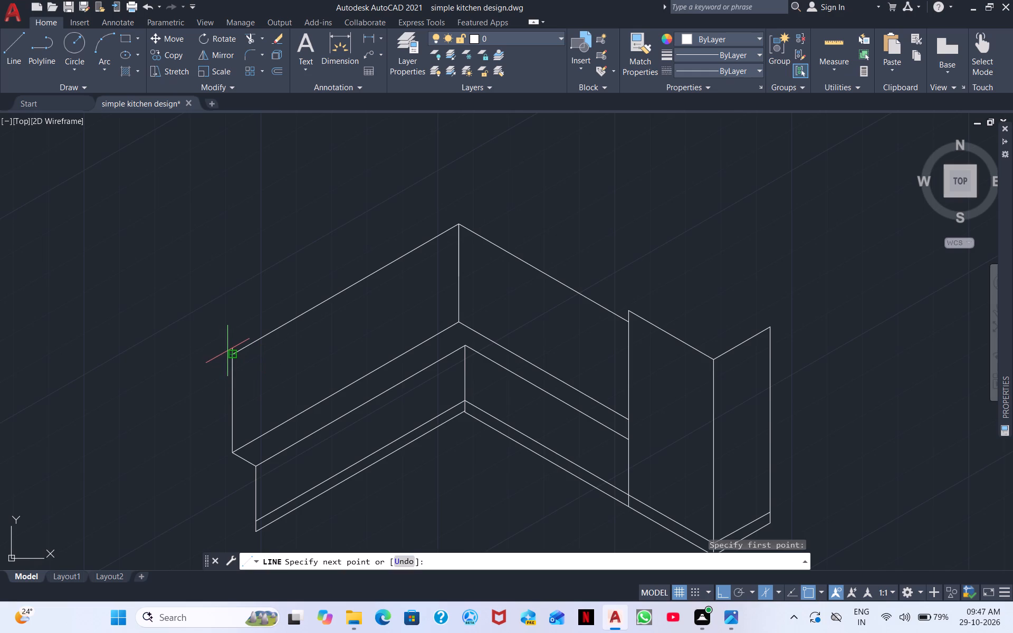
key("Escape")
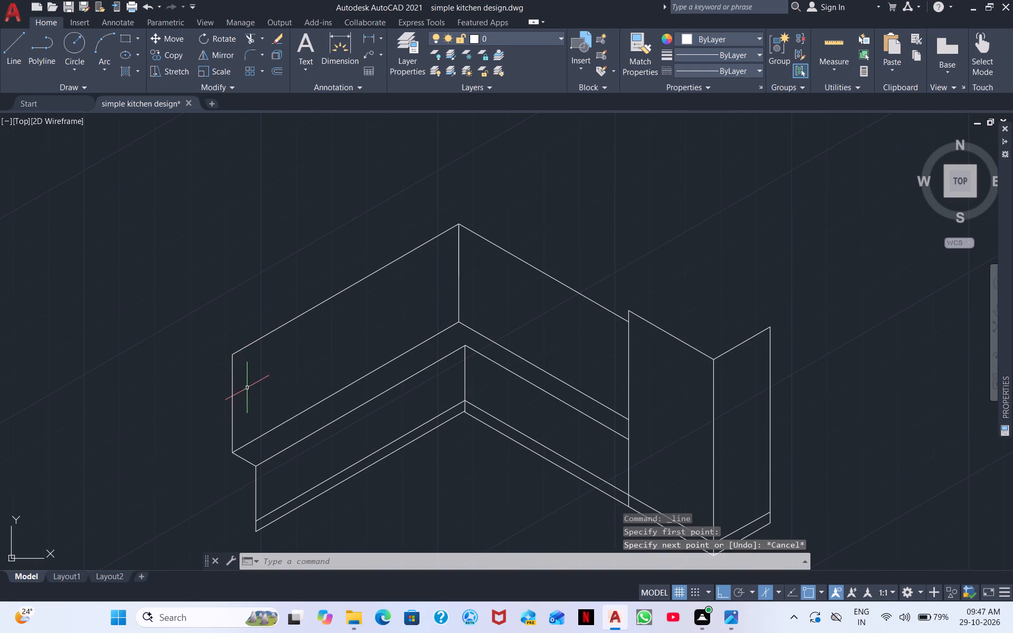
Check the horizontal extent of the short slanted edge at the left run's outer end with a linear dimension.
scroll(242, 419, "down", 1)
scroll(245, 445, "up", 2)
scroll(263, 303, "up", 1)
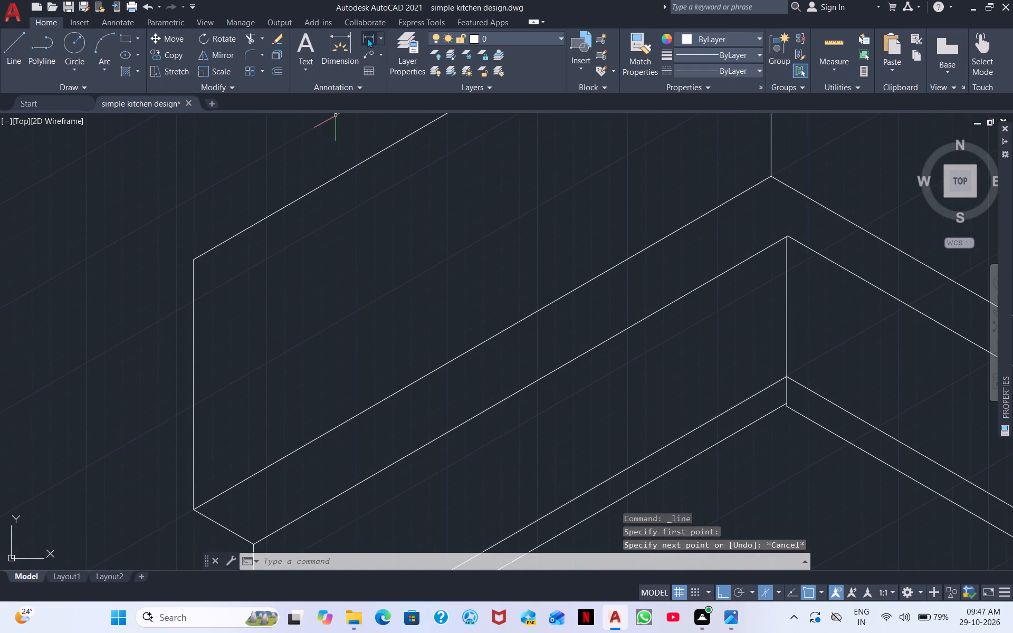
left_click(367, 38)
middle_click_drag(114, 568, 148, 453)
left_click(229, 390)
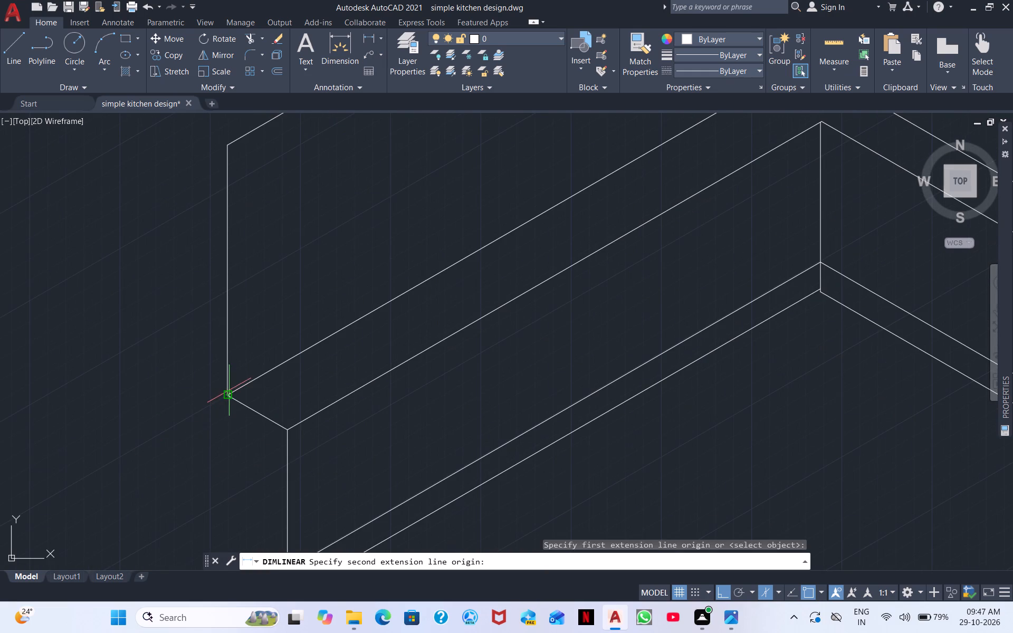
left_click(284, 428)
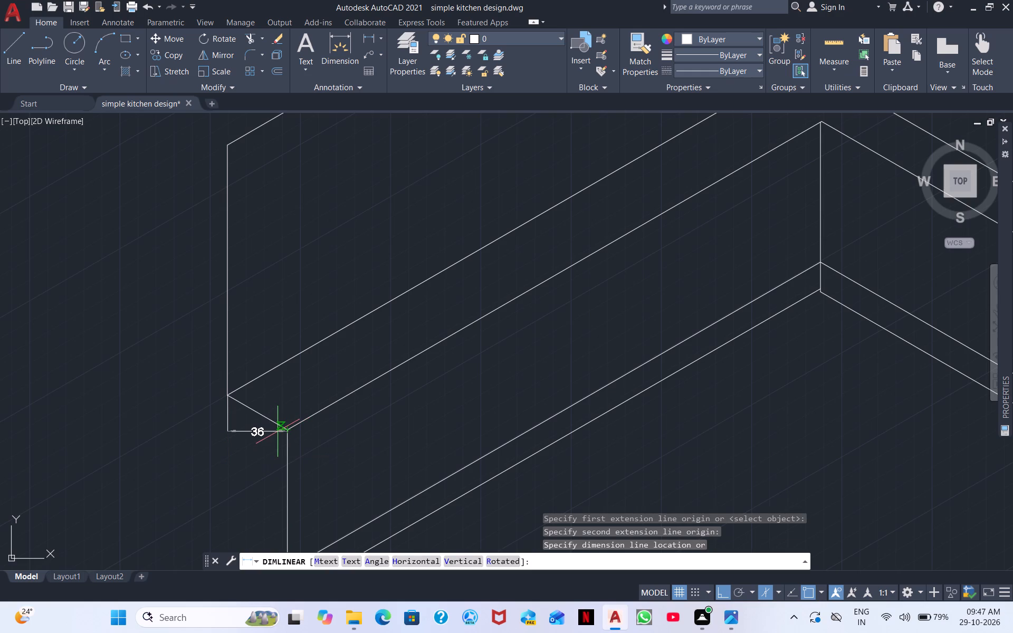
key("Escape")
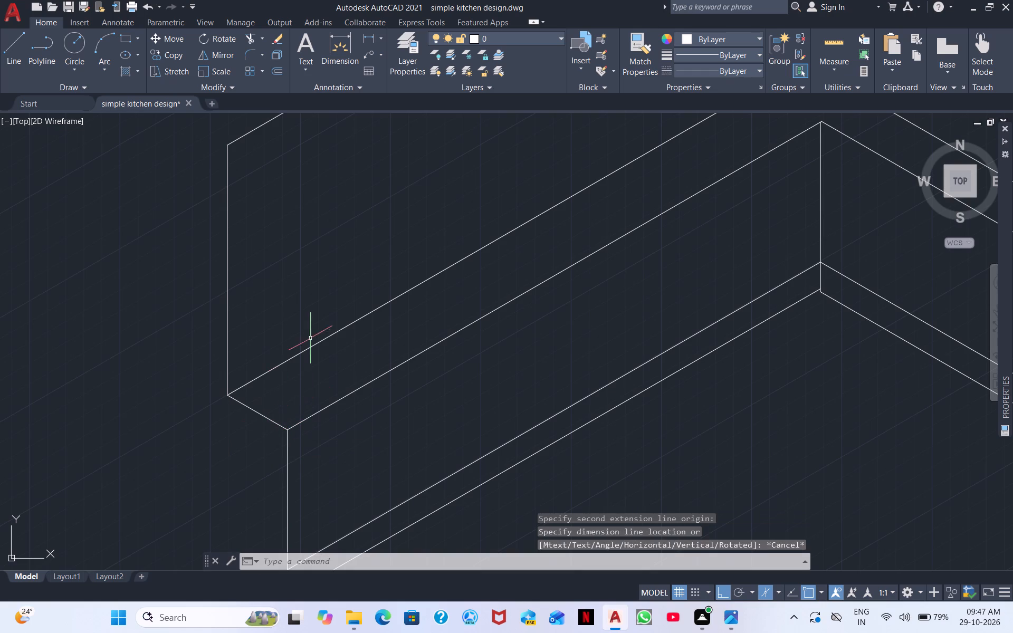
scroll(248, 404, "up", 6)
middle_click_drag(260, 402, 376, 361)
scroll(376, 361, "down", 2)
left_click(372, 37)
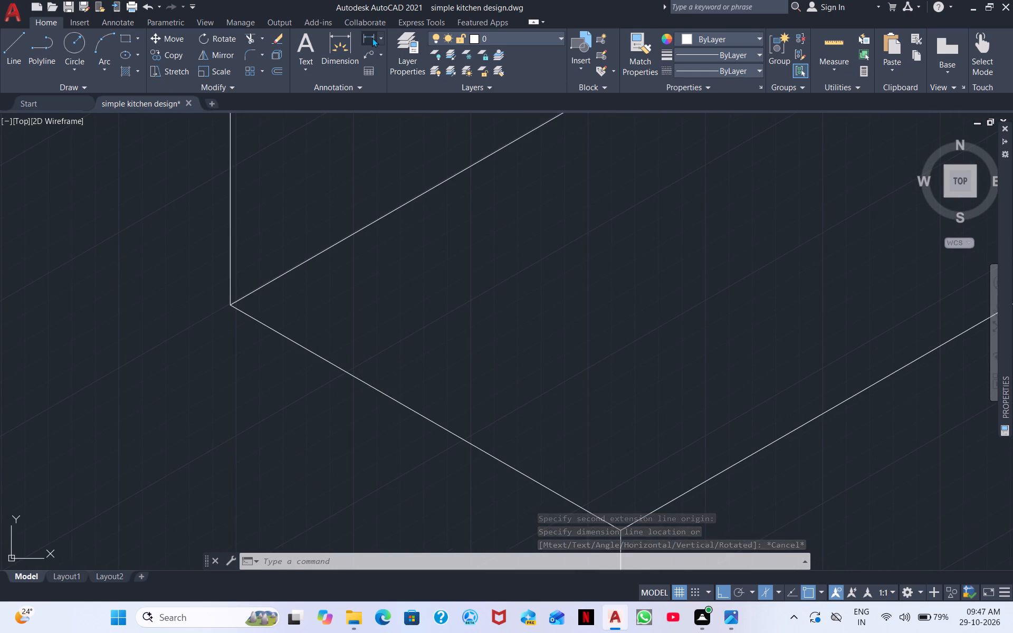
left_click(232, 306)
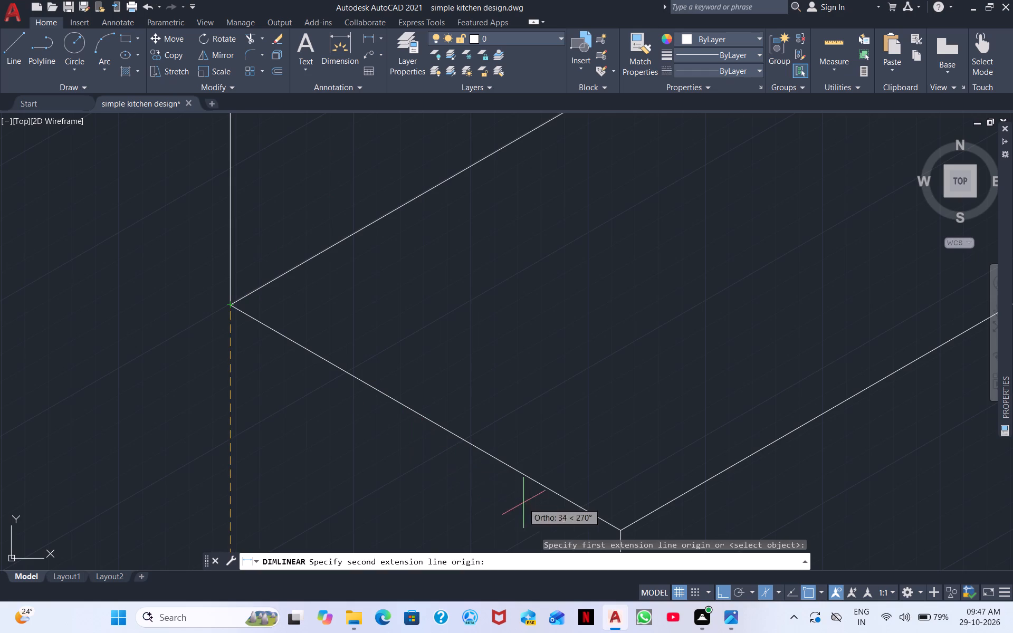
key("Escape")
Draw a vertical line from the front end of the left run's short slanted edge up past the top wall line.
scroll(402, 401, "down", 4)
middle_click_drag(404, 398, 171, 443)
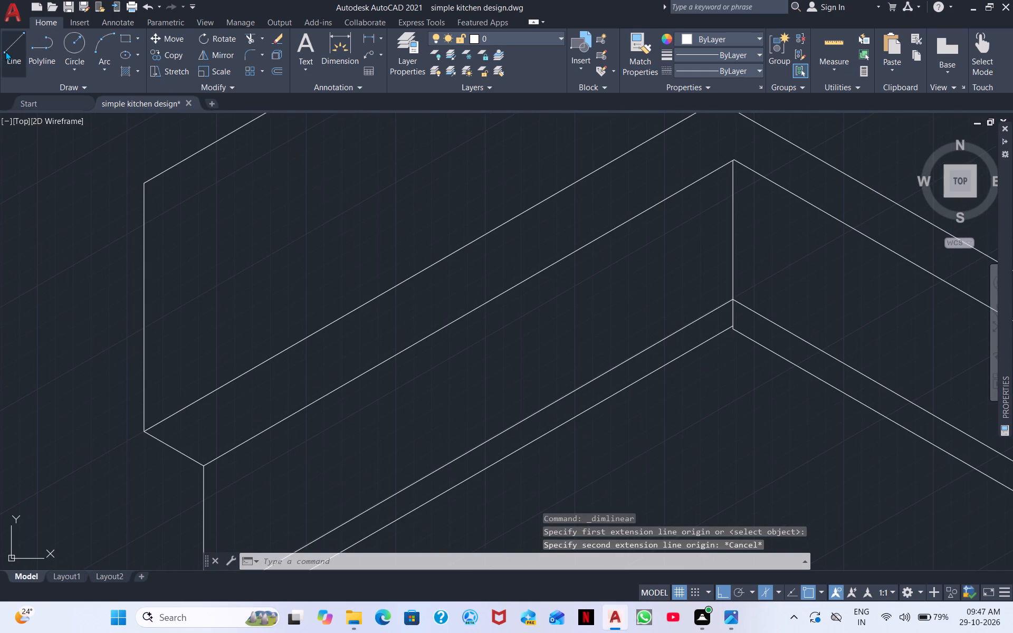
left_click(5, 51)
left_click_drag(206, 466, 212, 454)
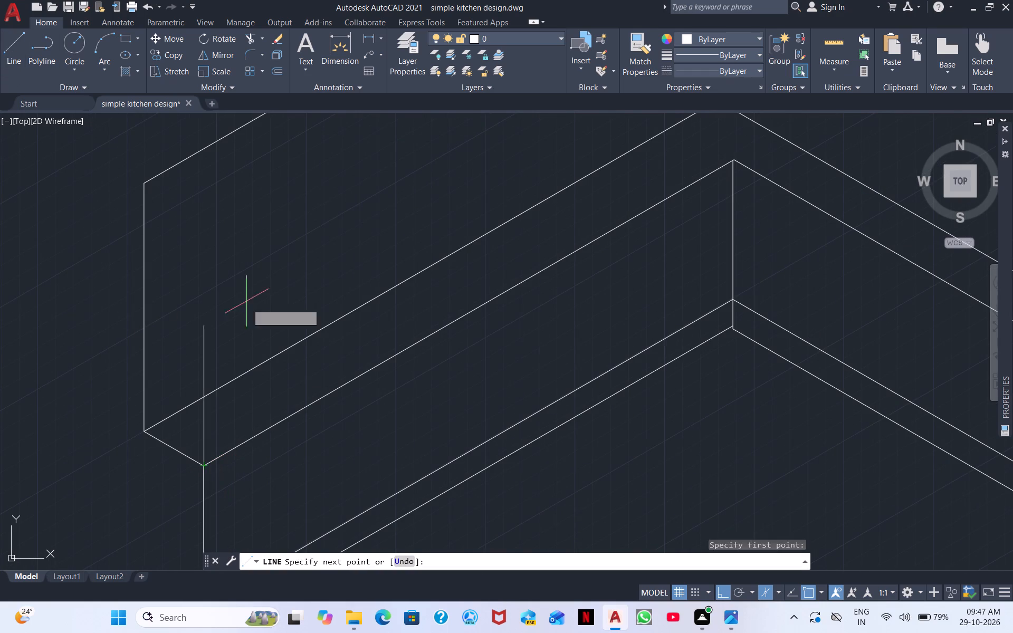
middle_click_drag(235, 220, 226, 420)
left_click(228, 192)
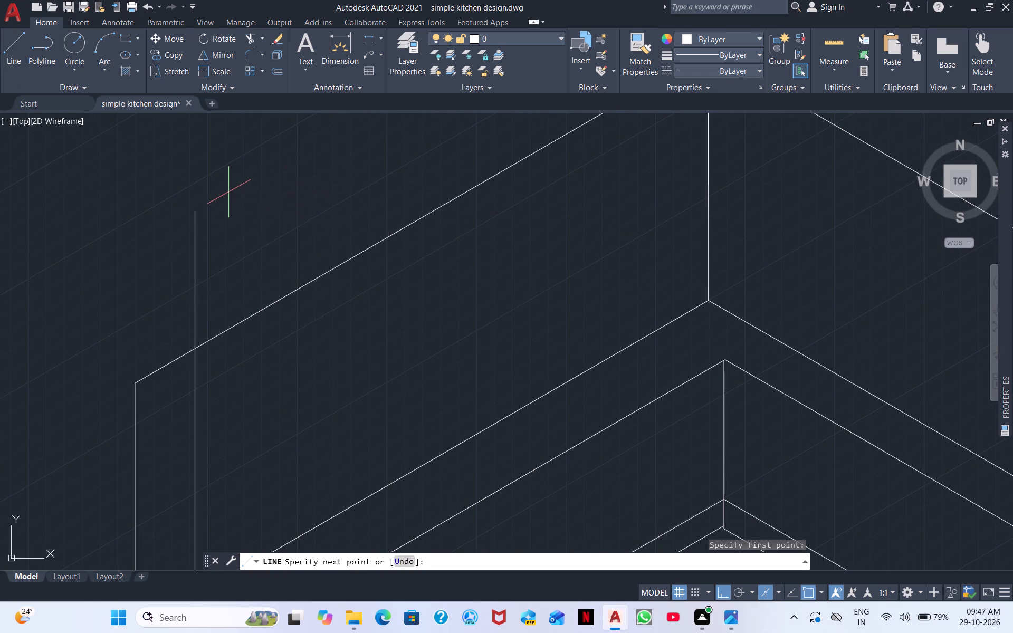
key("Escape")
Using the left isoplane, draw a slanted line from the left run's upper outer corner forward to just past the new vertical line.
left_click(17, 44)
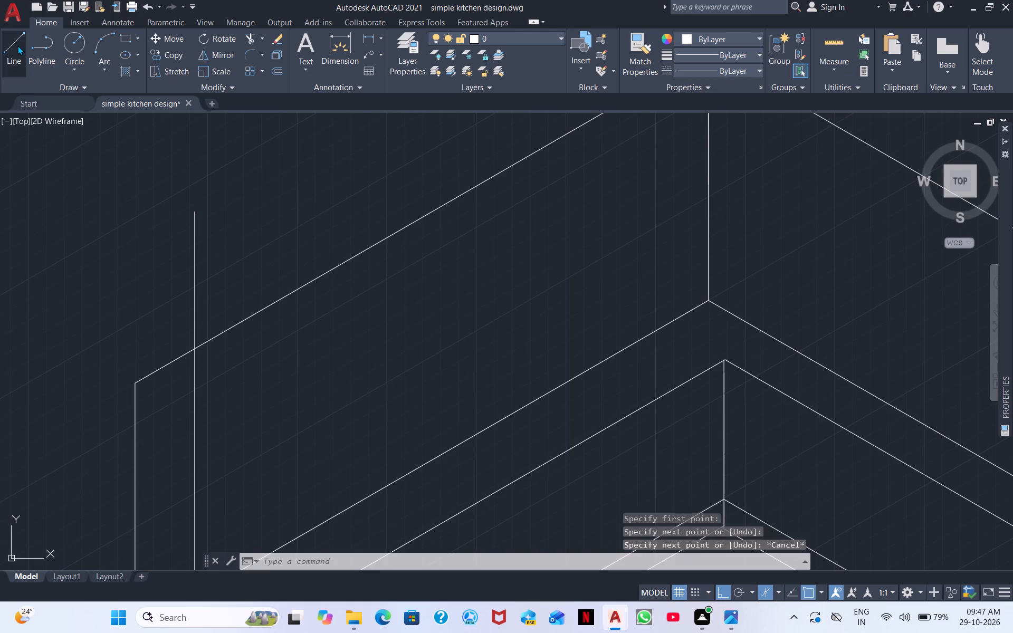
left_click(135, 379)
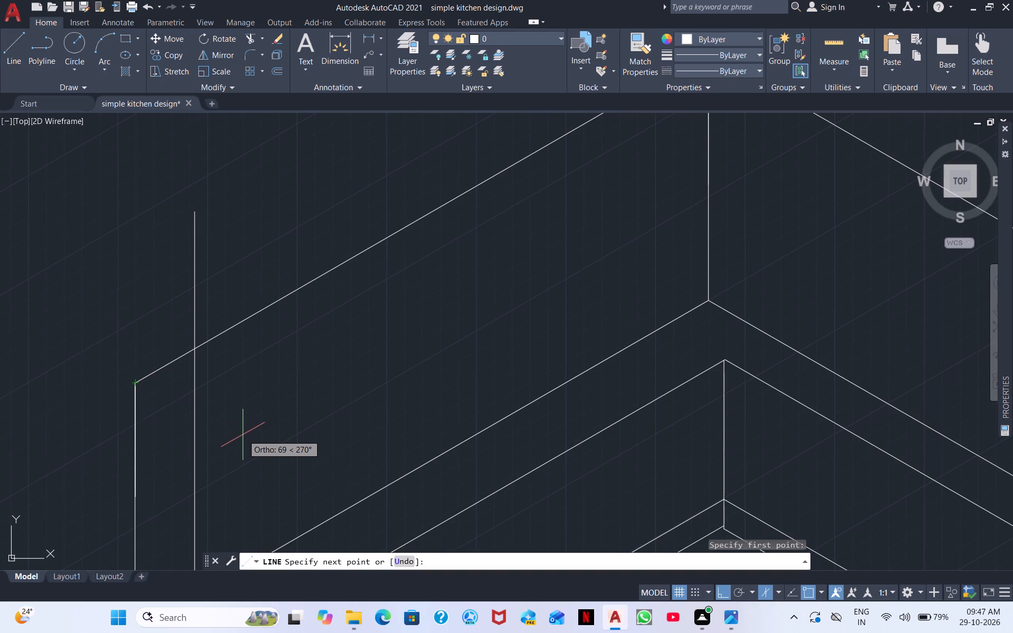
key("F5")
left_click(243, 435)
key("Escape")
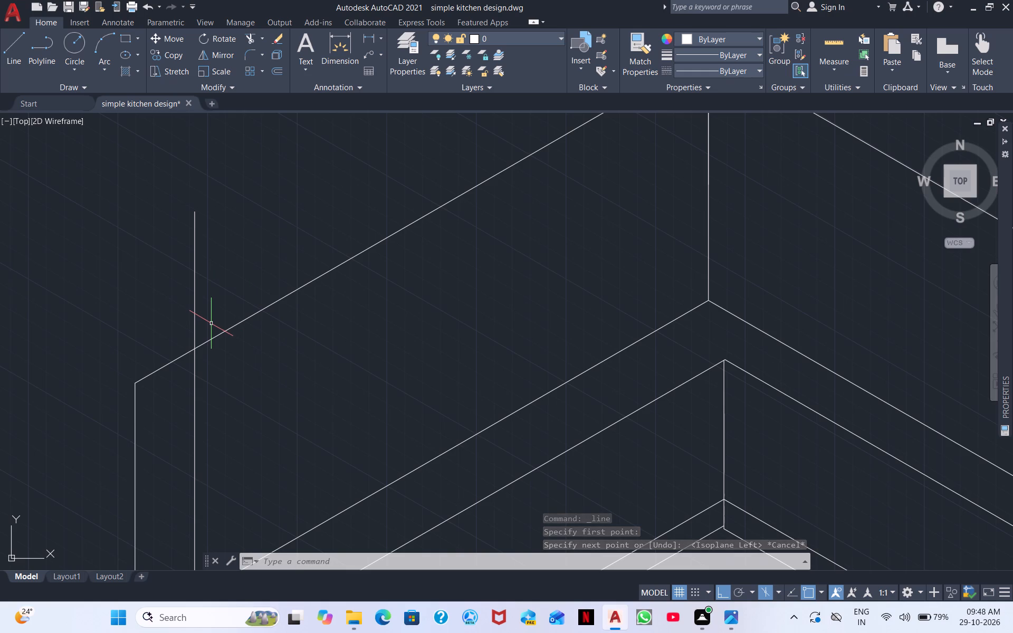
left_click(22, 49)
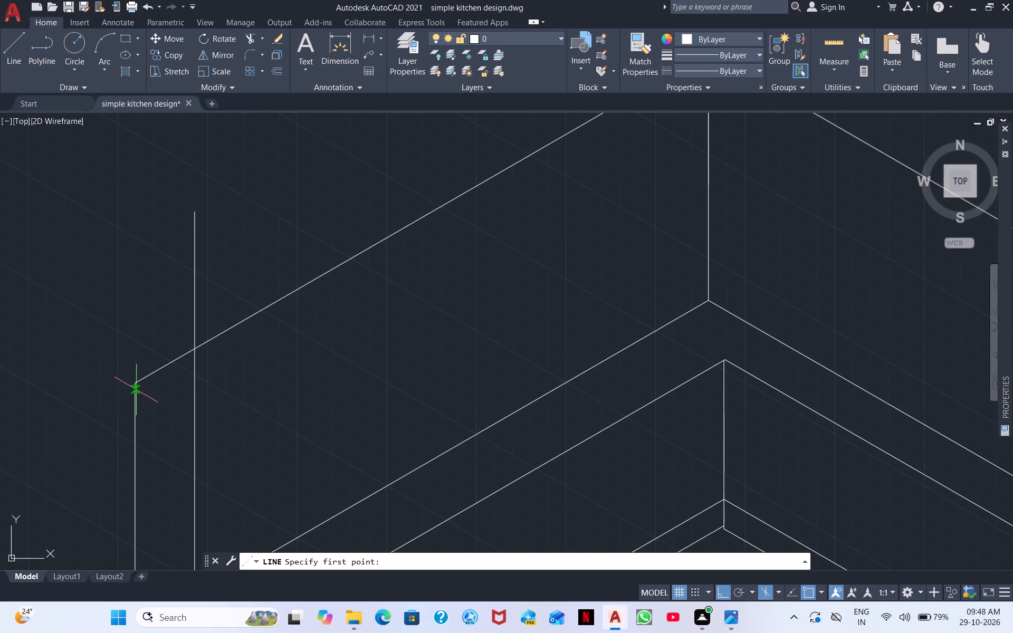
left_click(138, 382)
left_click(226, 417)
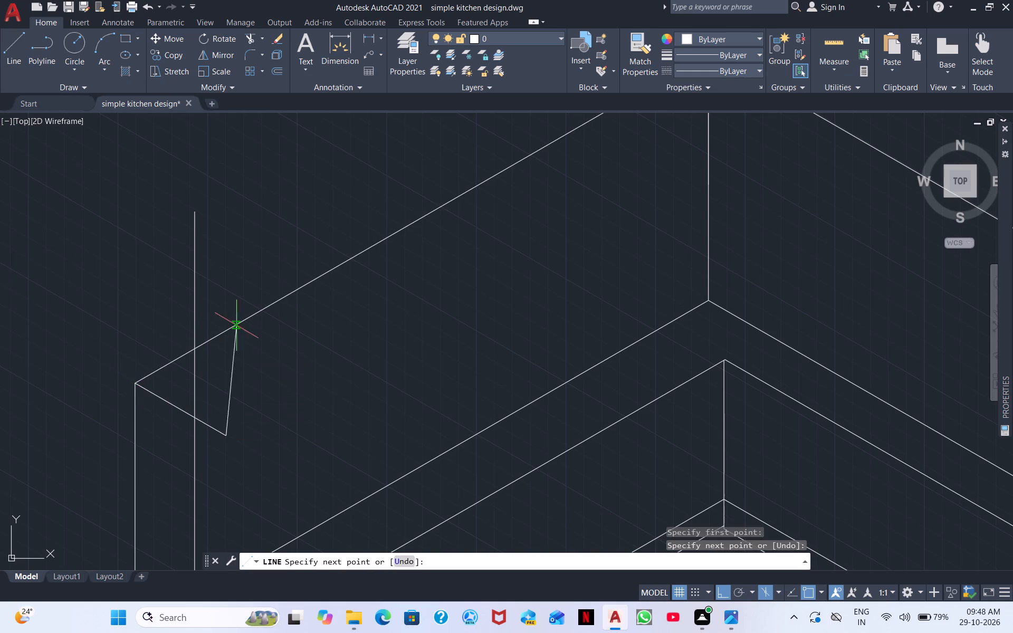
key("Escape")
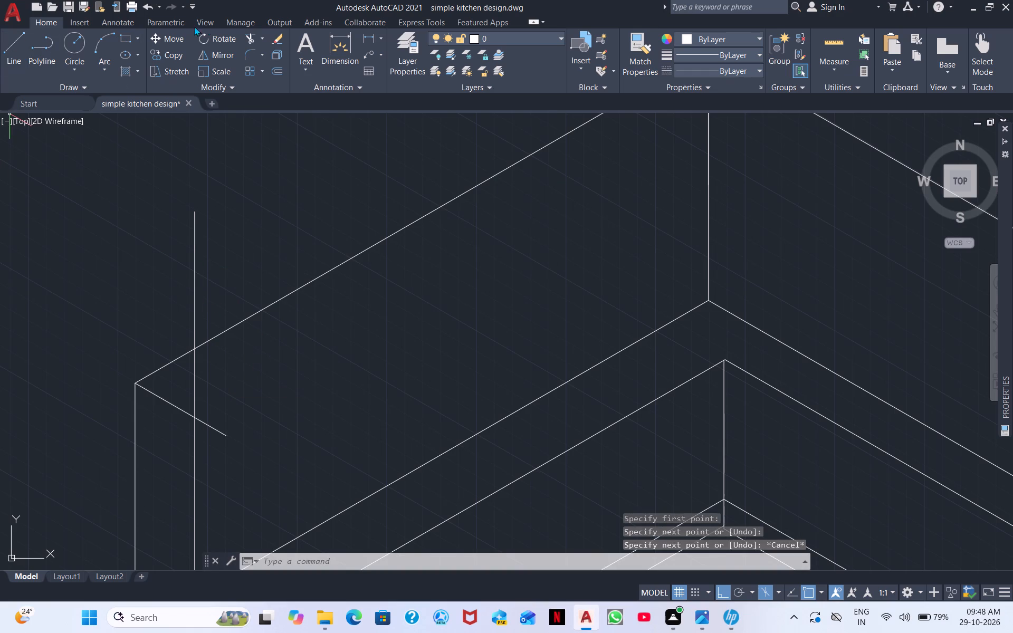
Trim the vertical line above the new slanted line and the slanted line's overshoot beyond the vertical, and finish trimming.
left_click(248, 39)
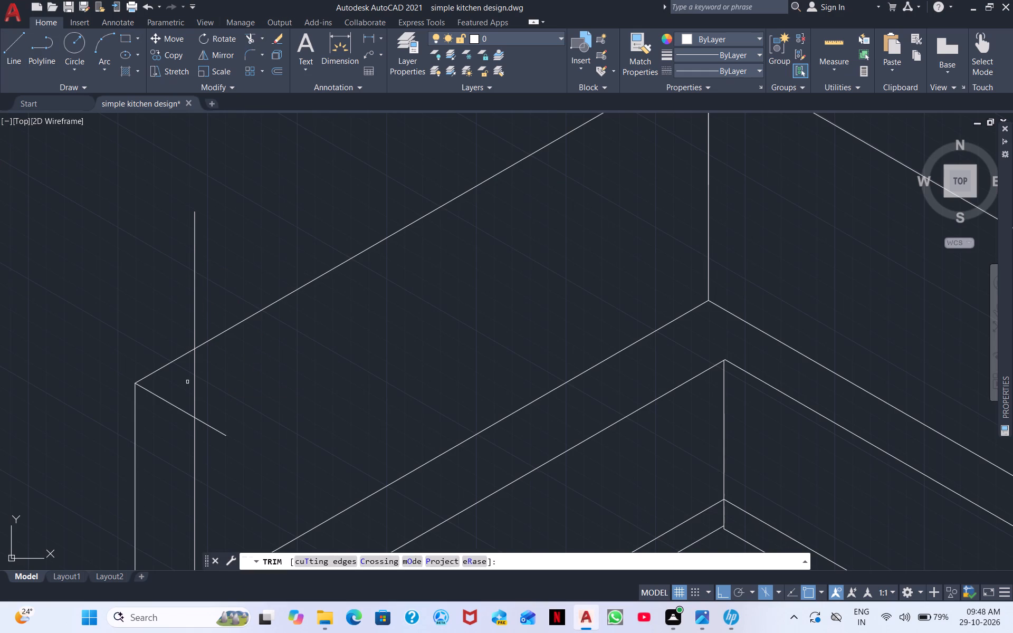
left_click_drag(189, 379, 232, 403)
left_click_drag(156, 272, 215, 268)
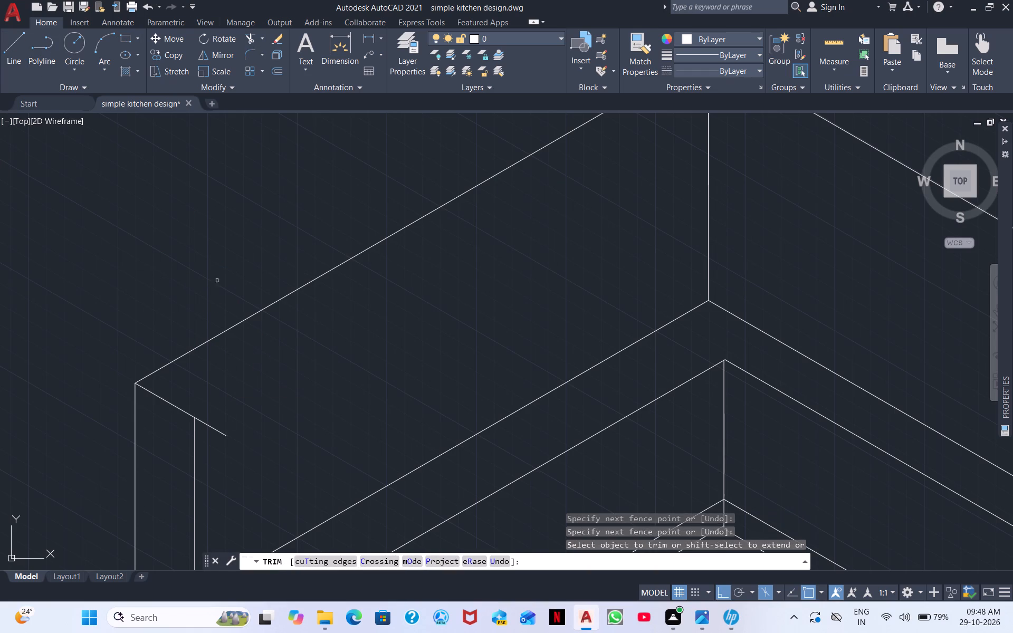
left_click_drag(218, 423, 215, 437)
scroll(243, 382, "down", 2)
middle_click_drag(399, 365, 309, 390)
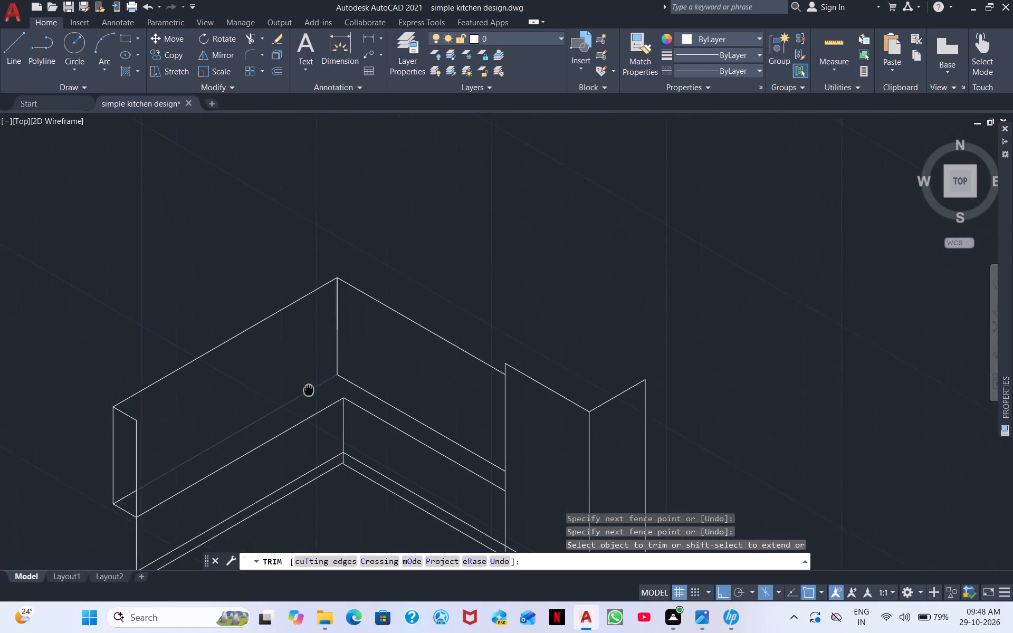
middle_click_drag(309, 390, 274, 389)
scroll(214, 392, "down", 1)
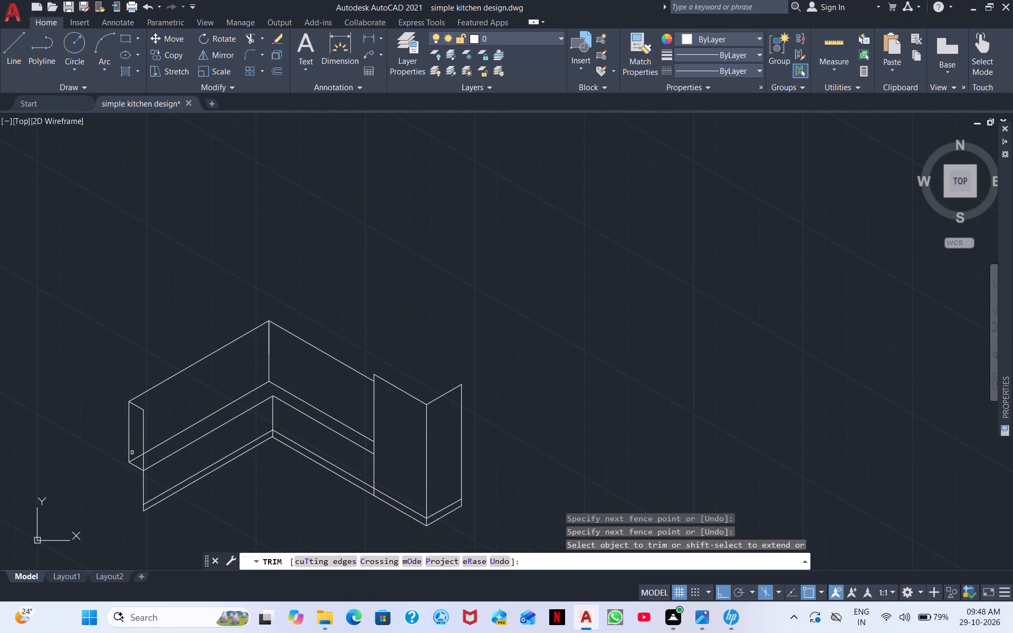
right_click(85, 320)
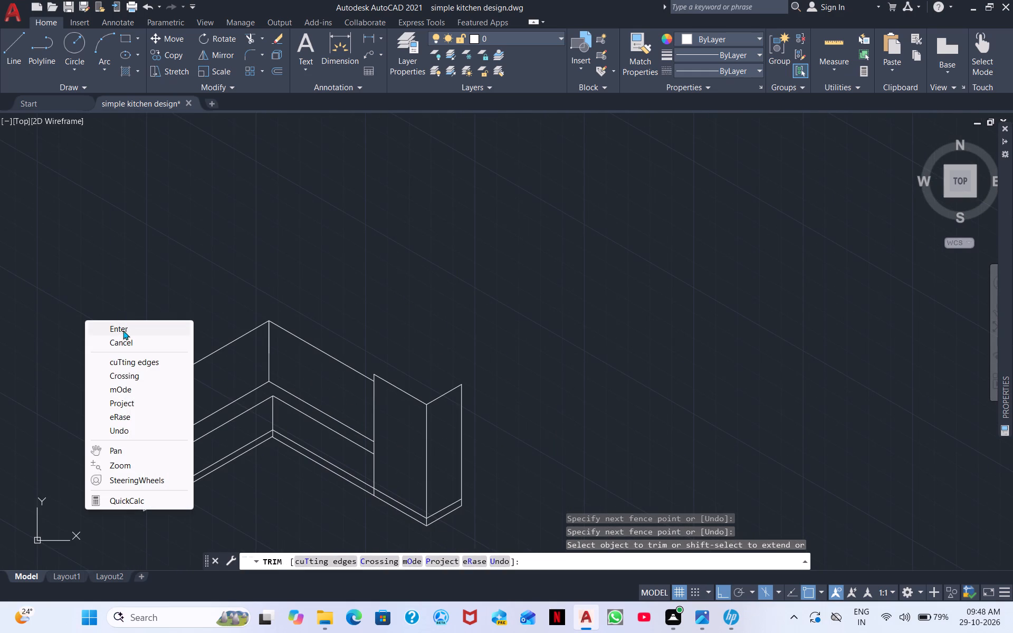
left_click(124, 328)
Using the top isoplane, draw the left wall unit's upper front edge from its outer front corner to well past the room's corner line.
middle_click_drag(154, 321, 97, 281)
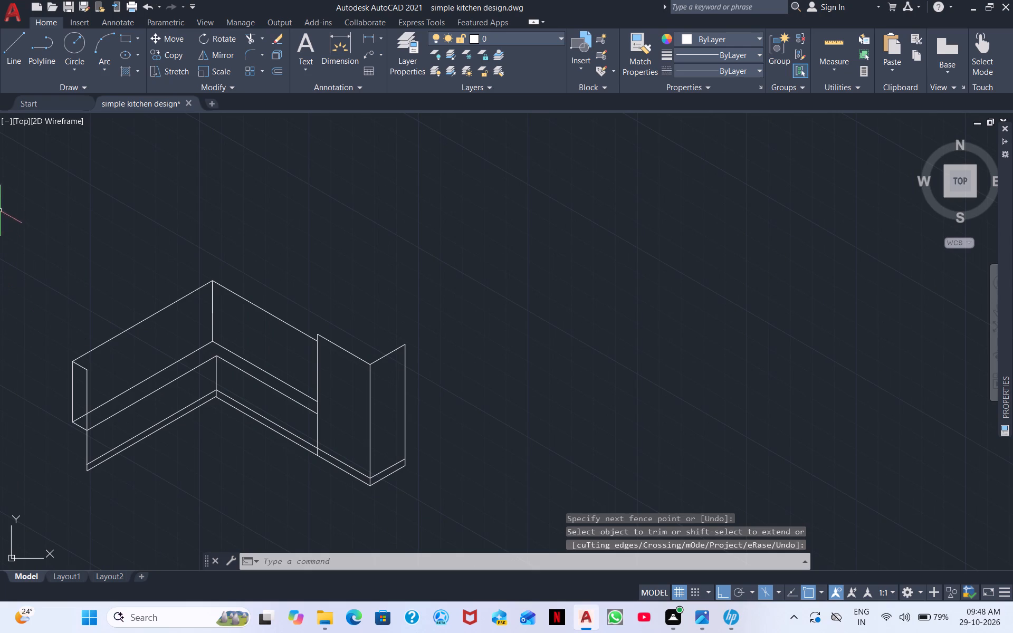
left_click(8, 42)
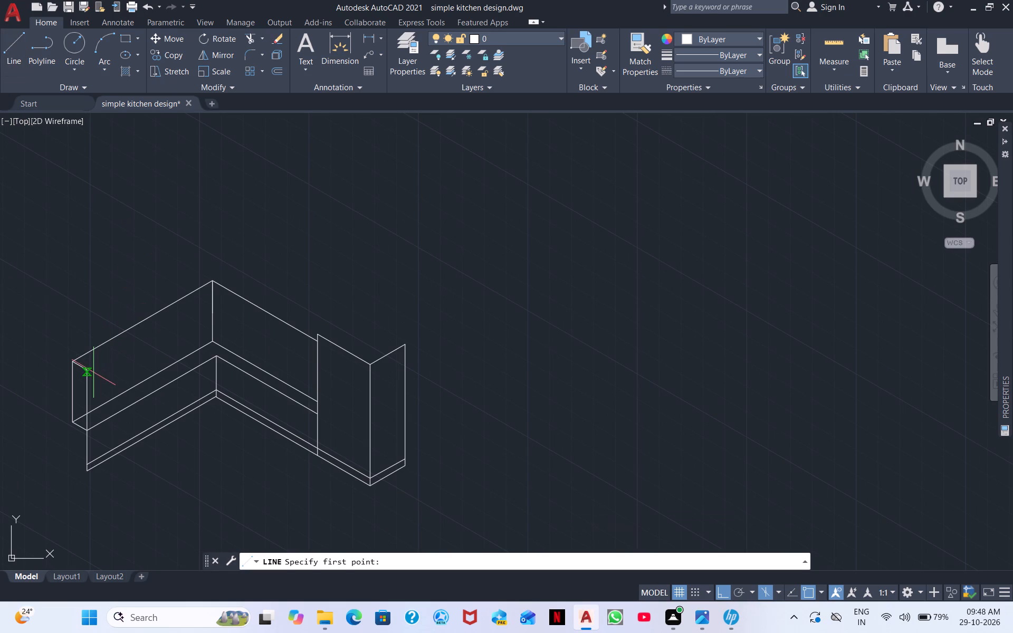
left_click(93, 372)
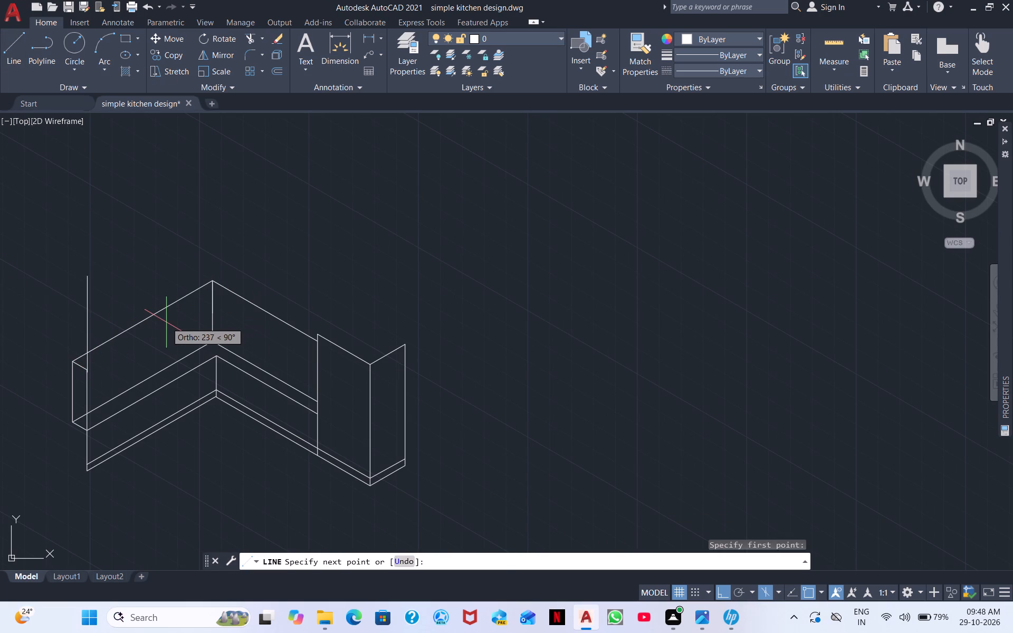
key("F5")
left_click(303, 260)
key("Escape")
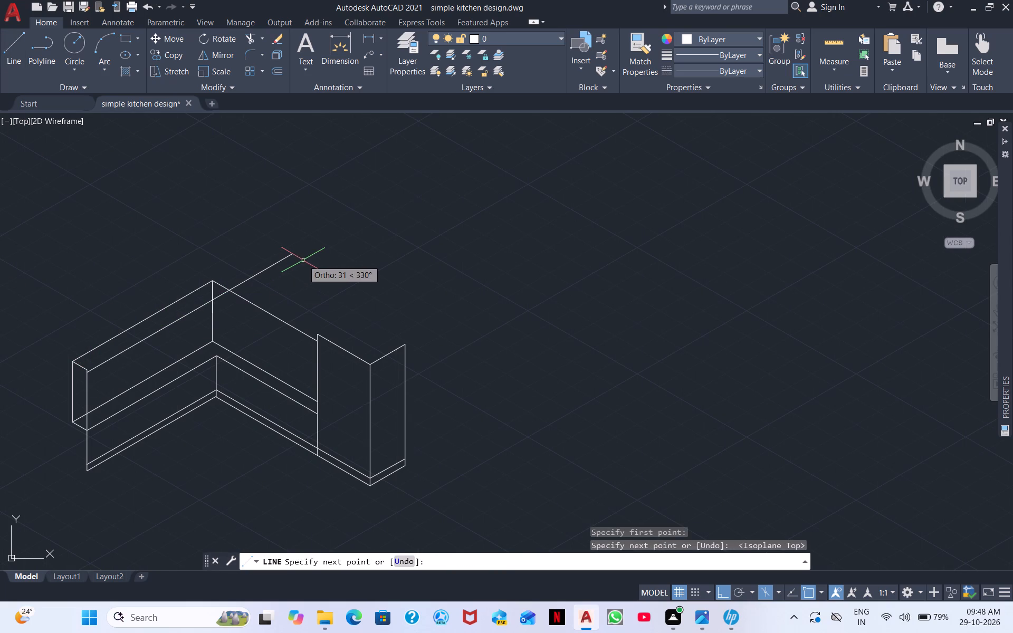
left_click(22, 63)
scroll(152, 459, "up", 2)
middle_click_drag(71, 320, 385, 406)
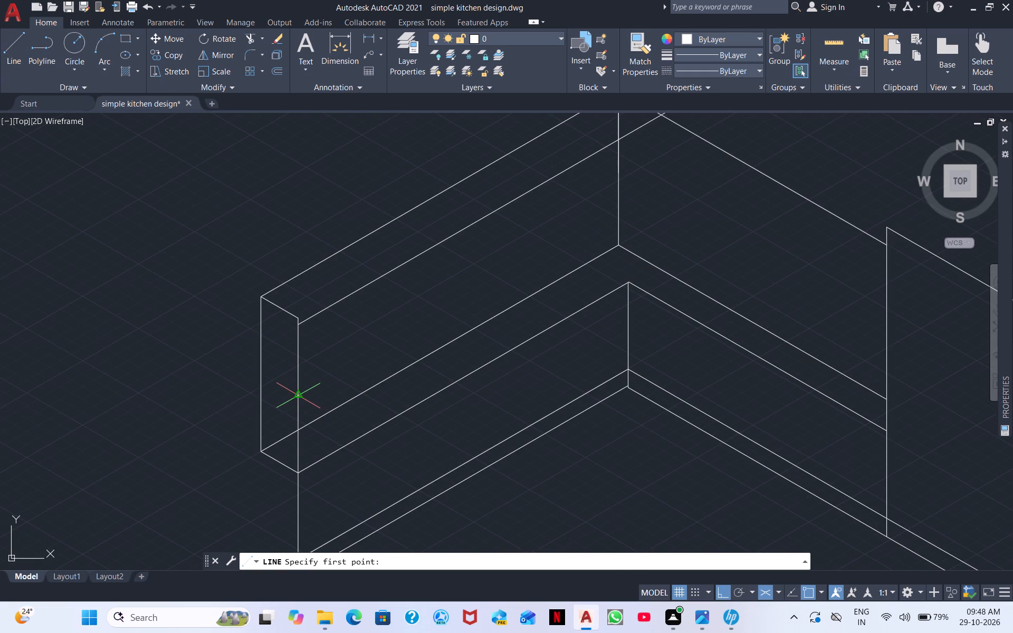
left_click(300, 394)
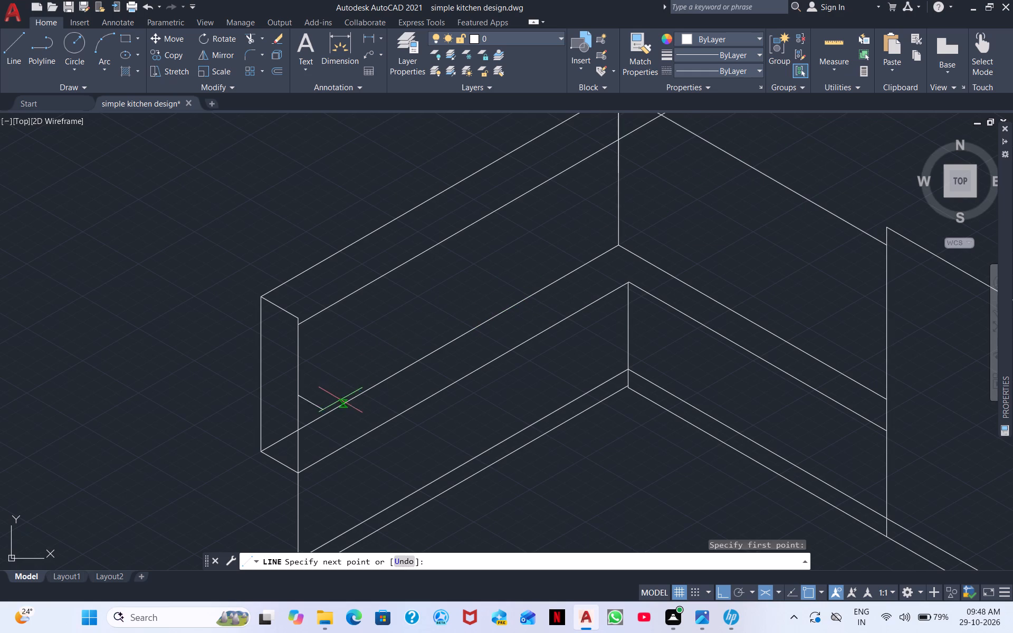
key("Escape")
Draw the left wall unit's lower front edge parallel to the upper one, starting slightly above the worktop's back line and running past the corner vertical.
right_click(317, 396)
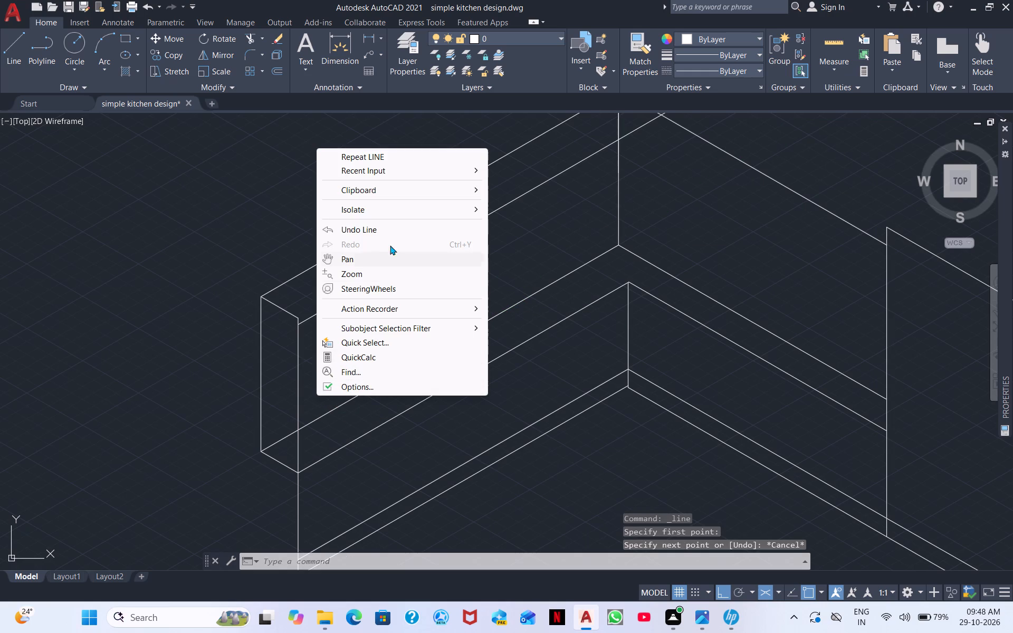
left_click(378, 159)
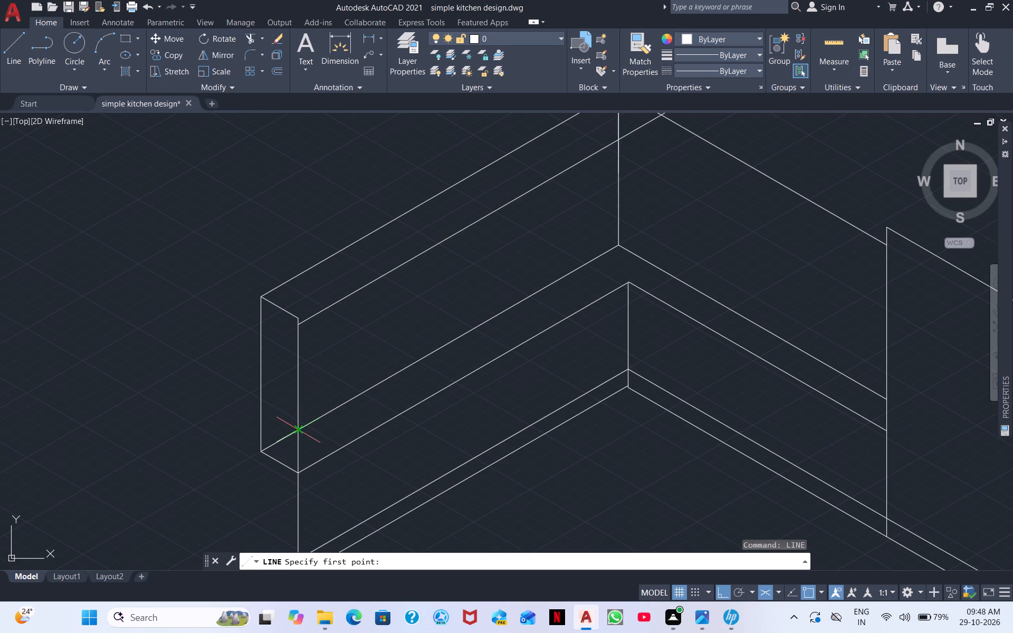
left_click(303, 410)
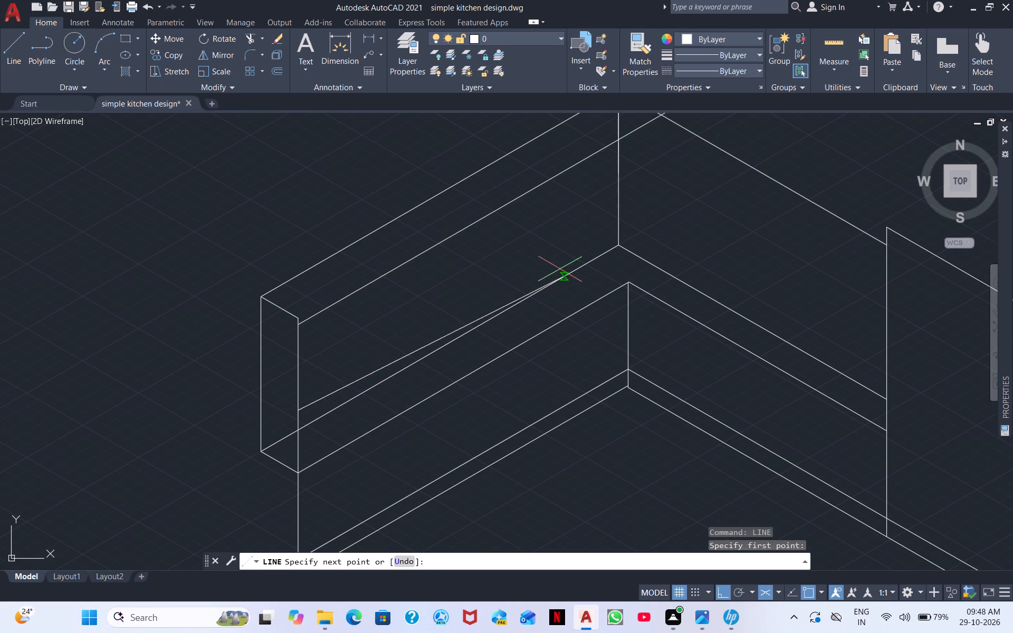
left_click(828, 145)
key("Escape")
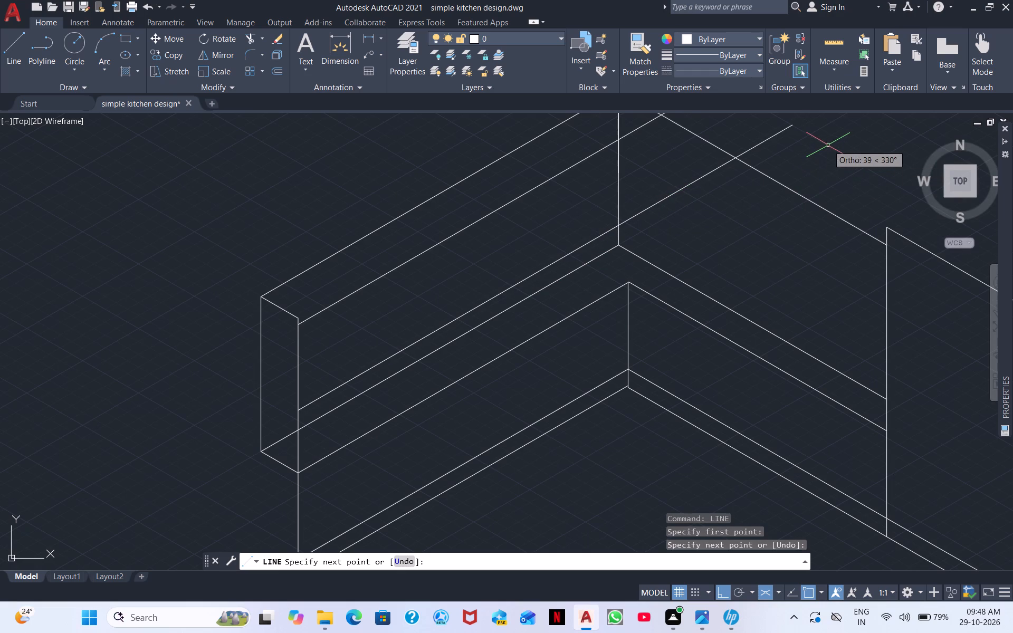
Trim both new wall unit edges back to the vertical corner line.
middle_click_drag(781, 145, 483, 329)
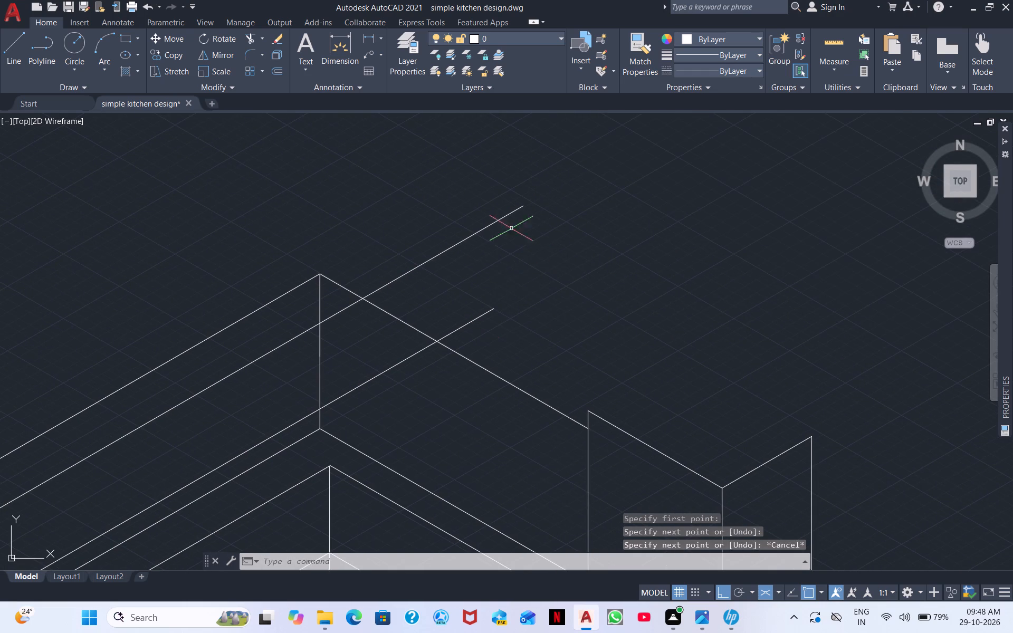
left_click(244, 31)
left_click(250, 41)
left_click_drag(371, 248, 512, 337)
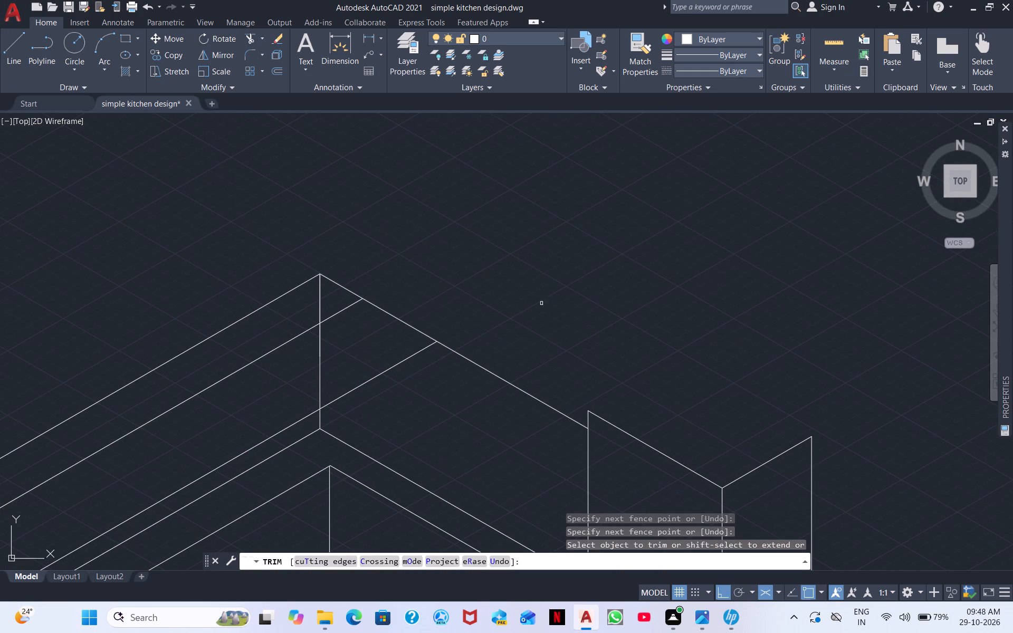
left_click(331, 318)
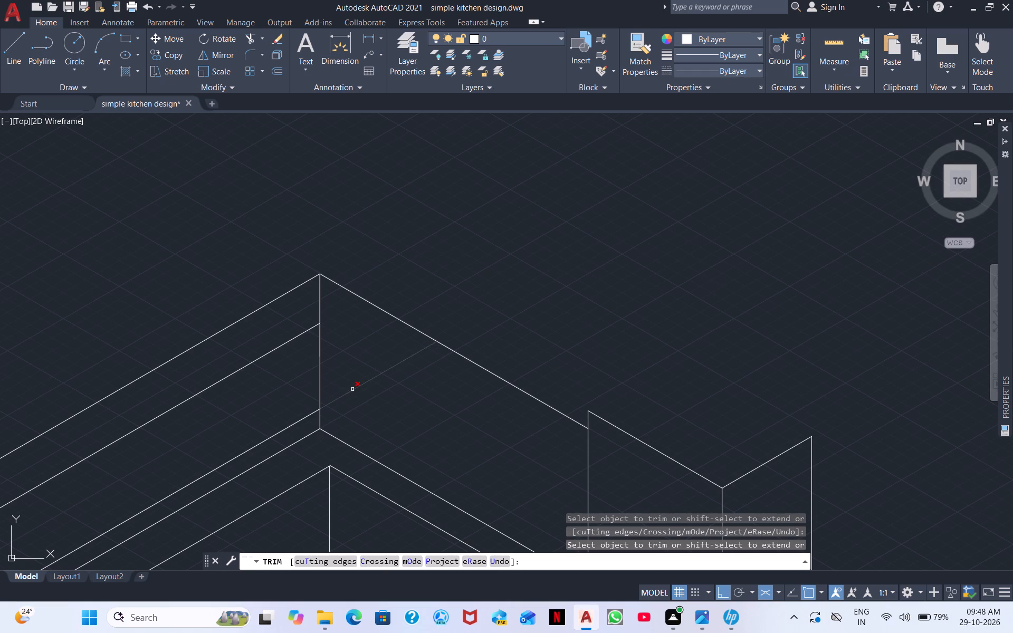
left_click(352, 389)
Draw the wall unit's lower end edge from the lower front corner slanting back past the outer vertical line.
scroll(405, 365, "down", 2)
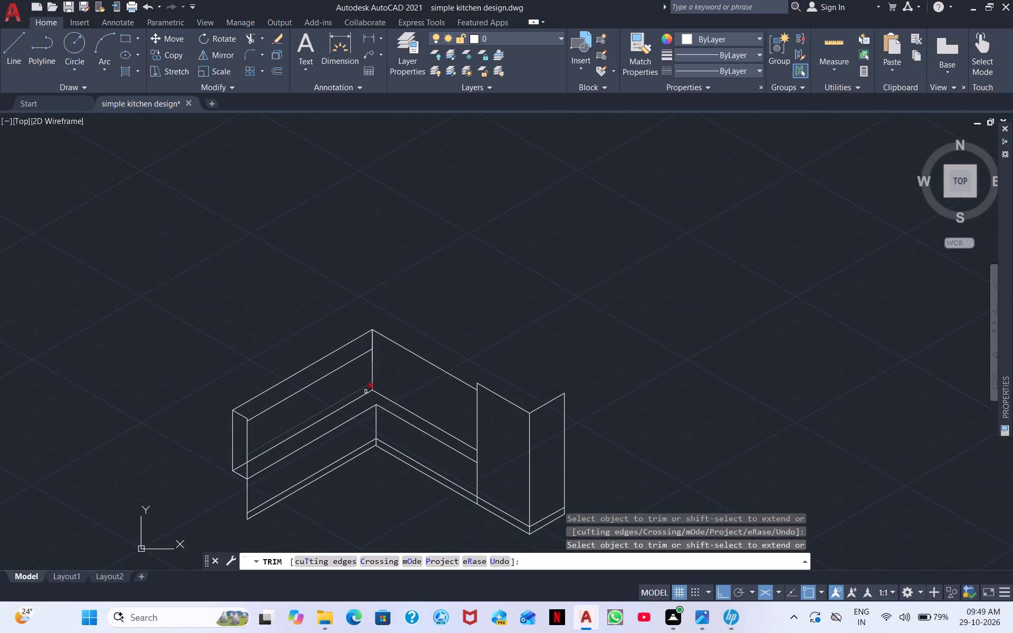
scroll(240, 475, "up", 4)
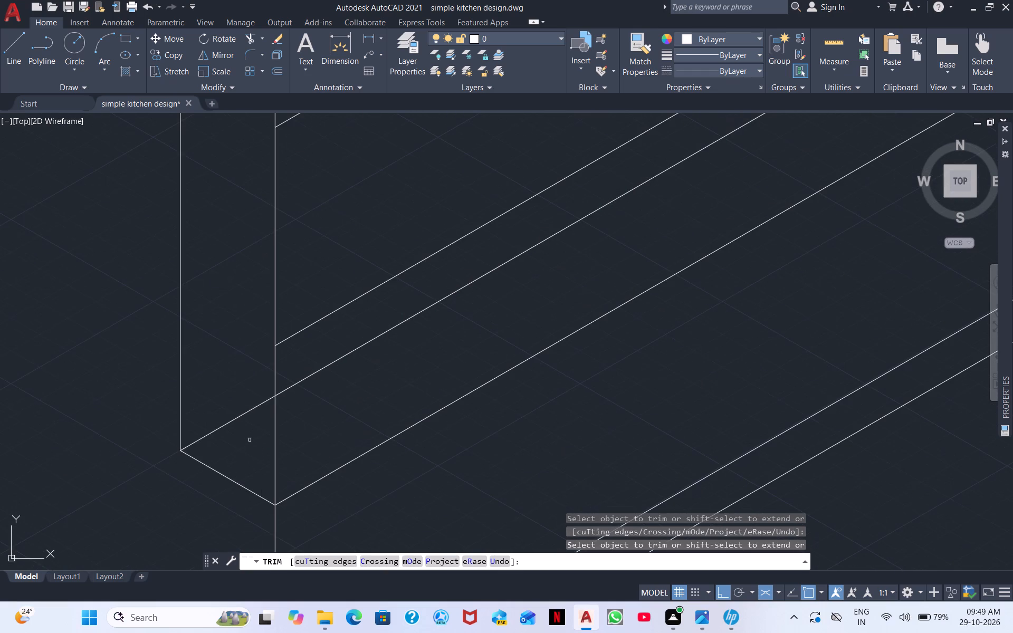
left_click(5, 47)
double_click(278, 344)
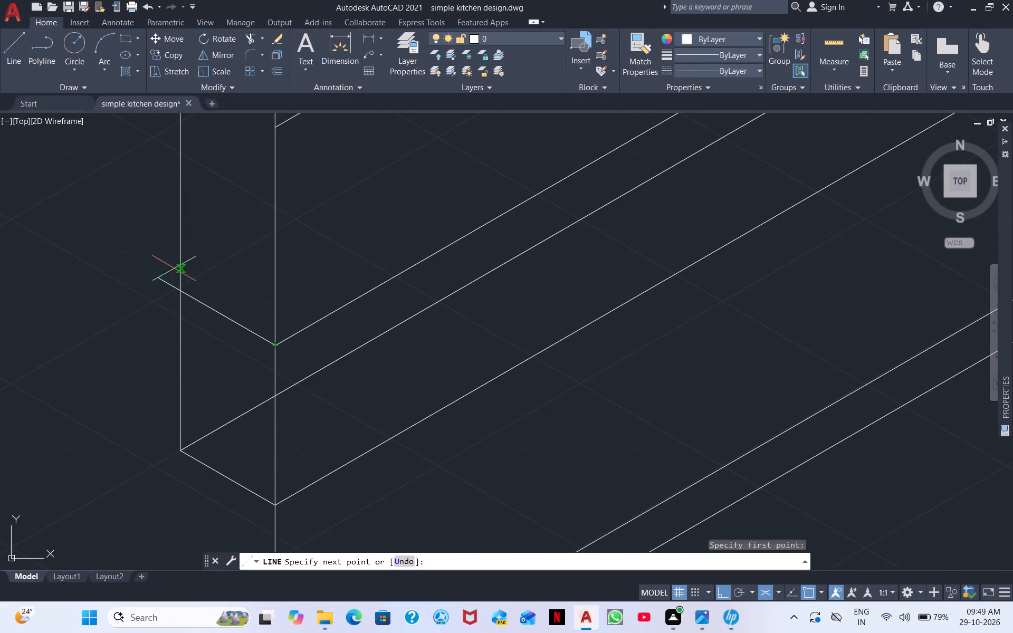
left_click(151, 235)
key("Escape")
scroll(151, 235, "down", 2)
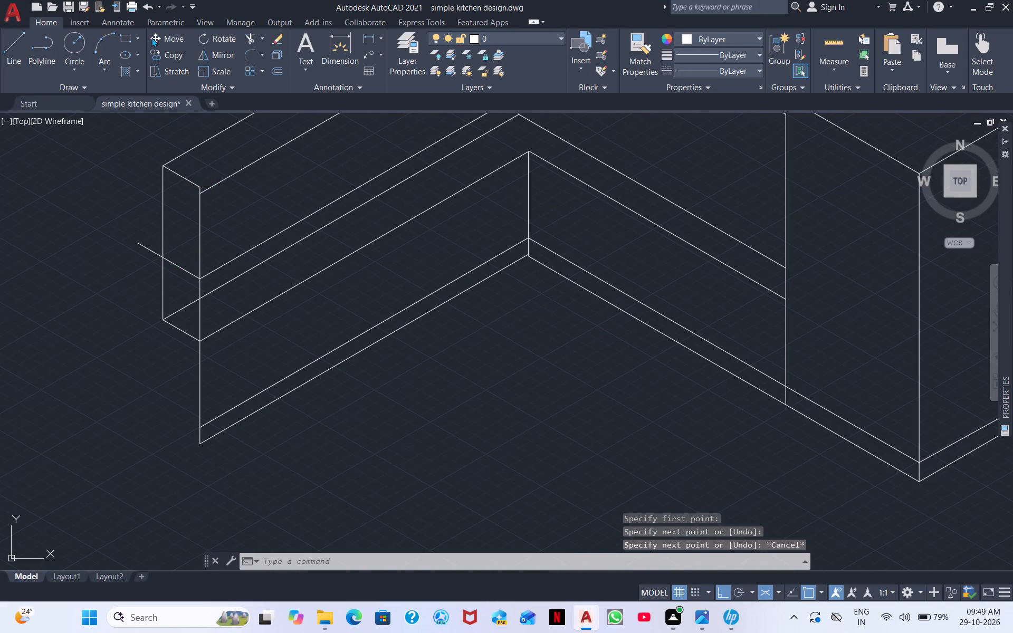
Trim the end edge's overshoot beyond the outer vertical and remove the front vertical between the wall unit and the worktop.
left_click(250, 40)
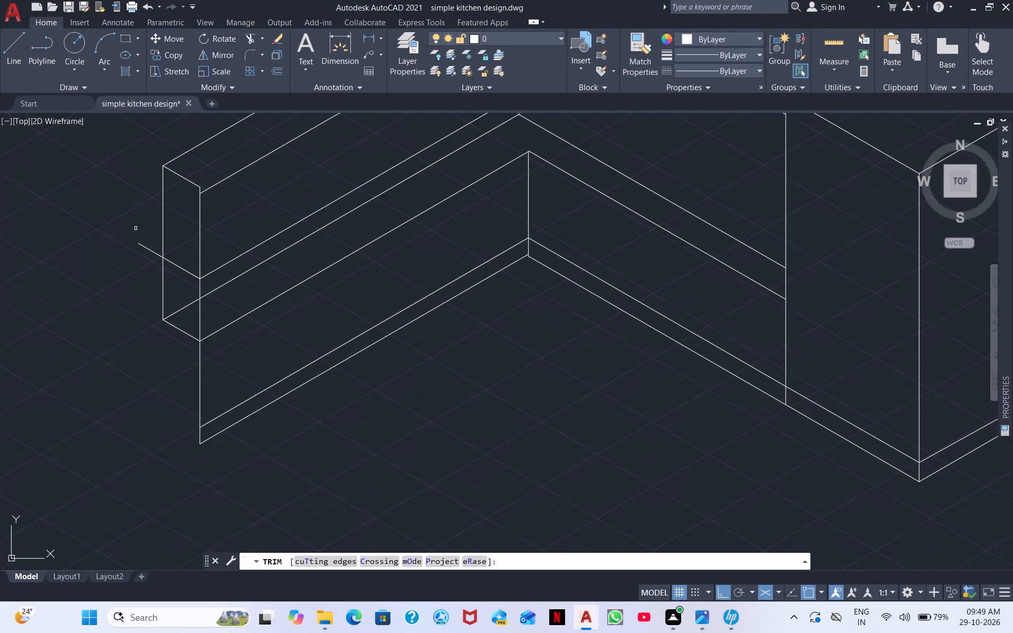
left_click(141, 245)
left_click(199, 291)
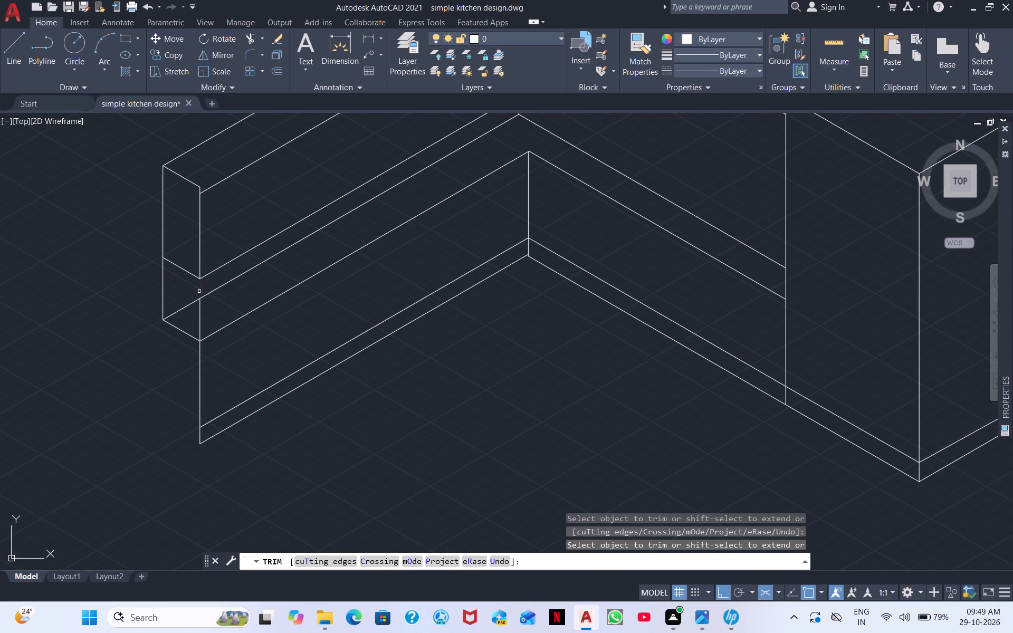
left_click_drag(201, 314, 191, 320)
Draw the right wall unit's upper front edge from the left one's inner end on the corner vertical to past the tall cabinet's near vertical edge.
scroll(206, 304, "down", 1)
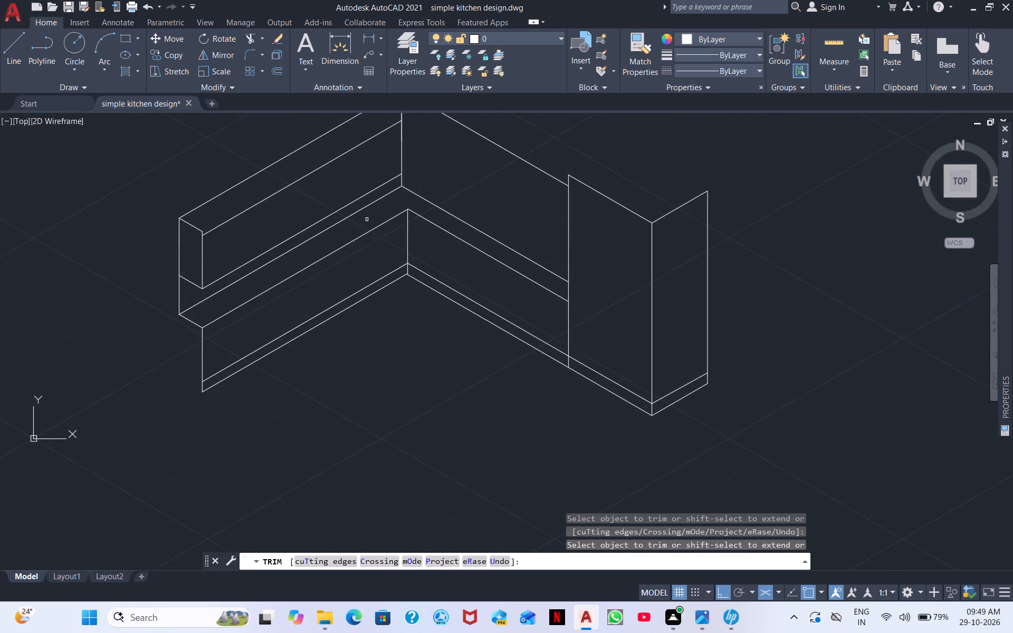
scroll(377, 208, "down", 1)
middle_click_drag(375, 212, 209, 240)
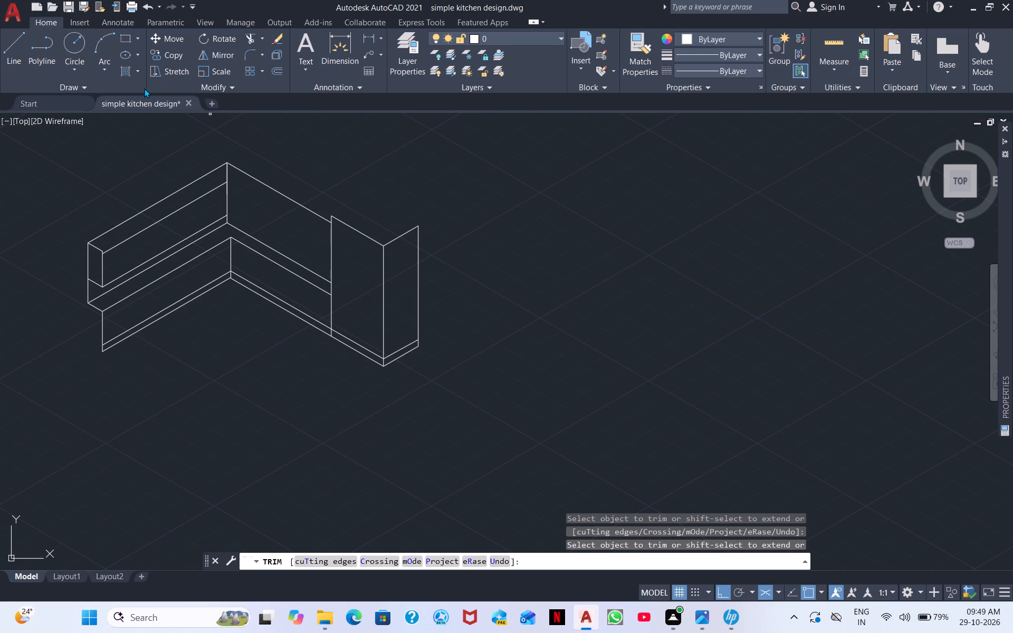
middle_click_drag(144, 114, 195, 242)
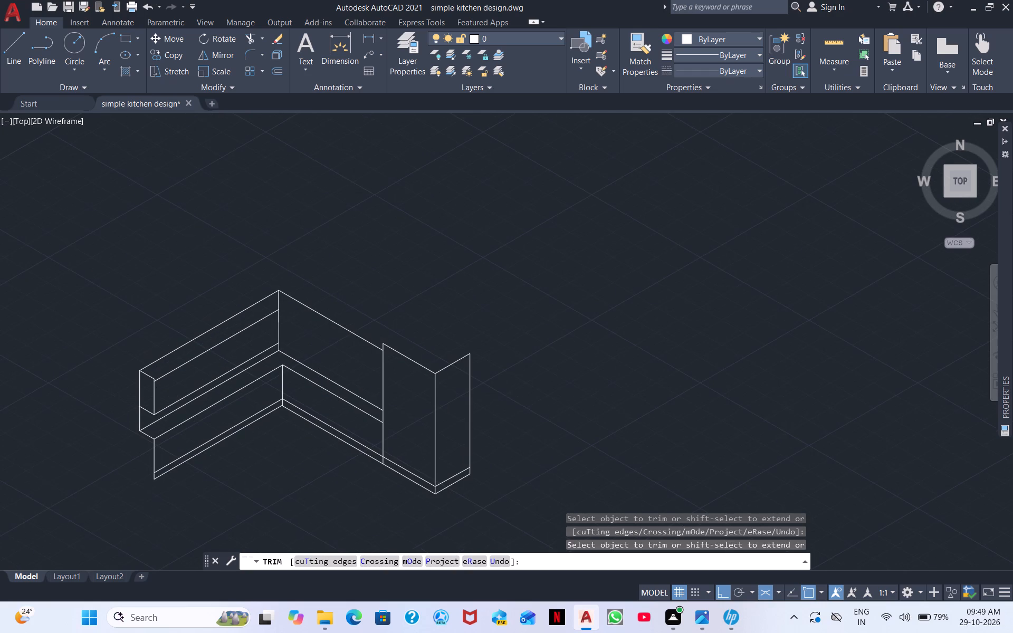
scroll(232, 252, "down", 1)
scroll(265, 257, "up", 3)
middle_click_drag(286, 264, 301, 156)
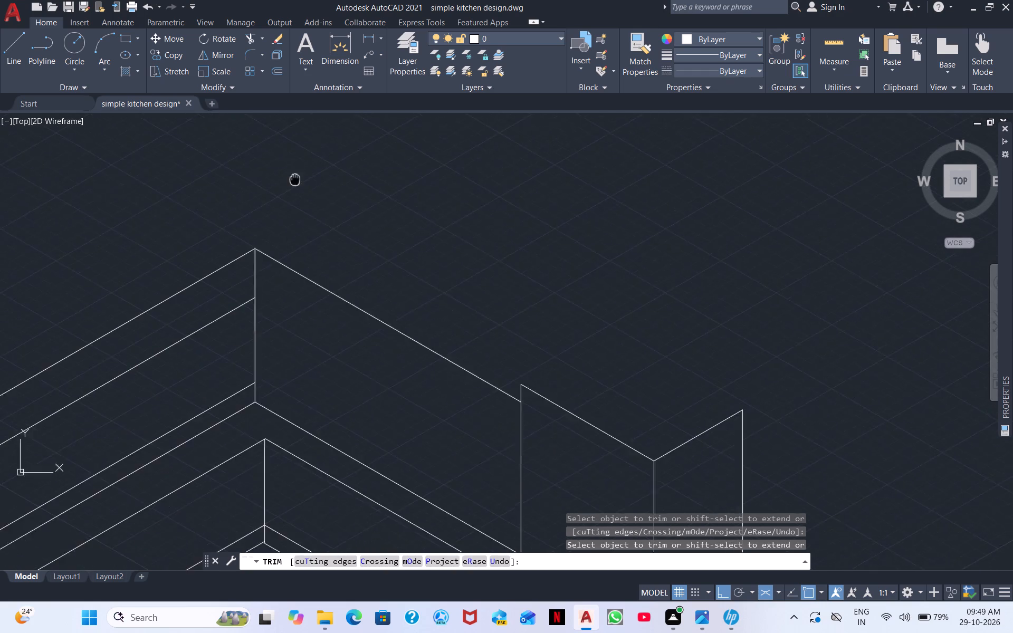
middle_click_drag(301, 156, 301, 155)
scroll(274, 202, "down", 1)
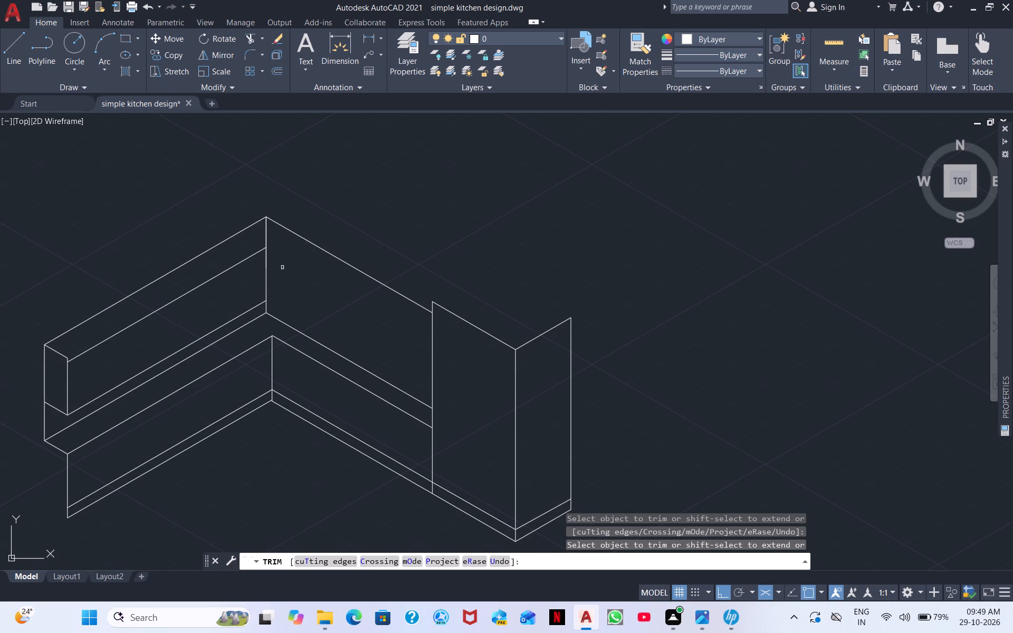
left_click(4, 39)
left_click(267, 251)
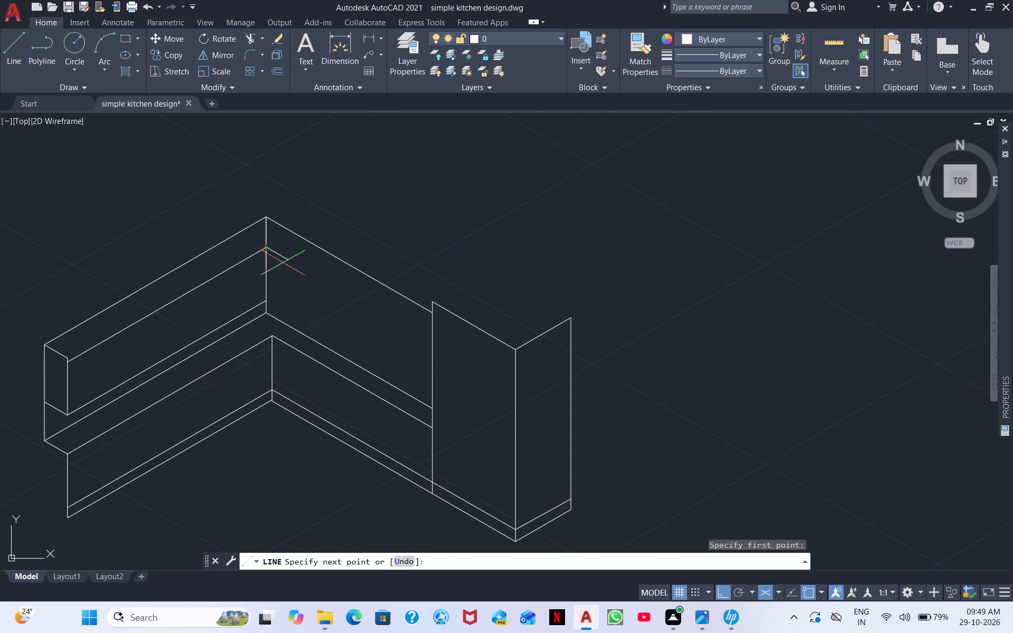
left_click(435, 366)
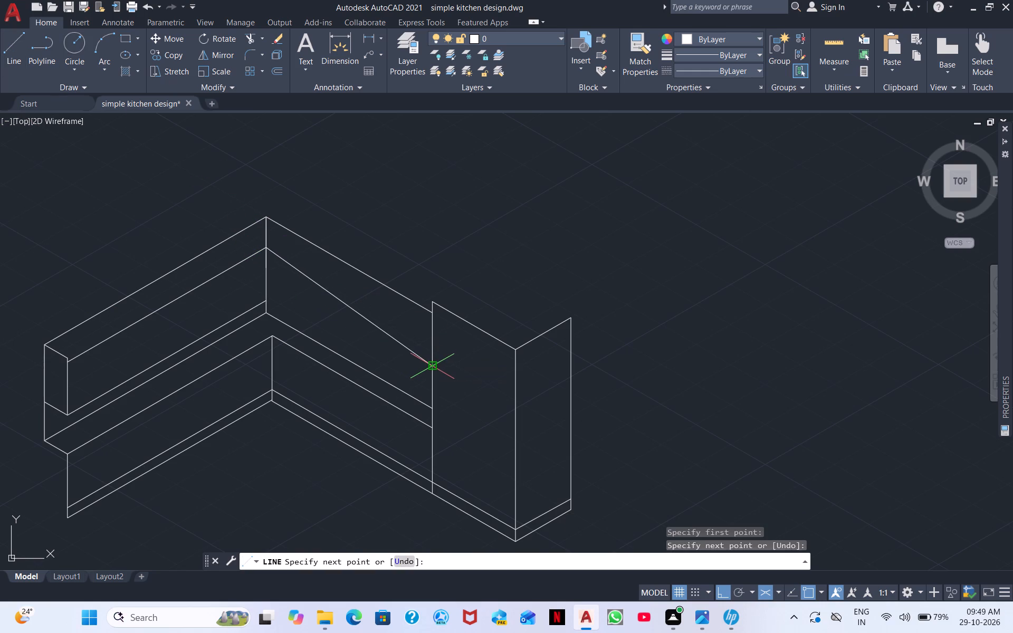
key("ctrl+z")
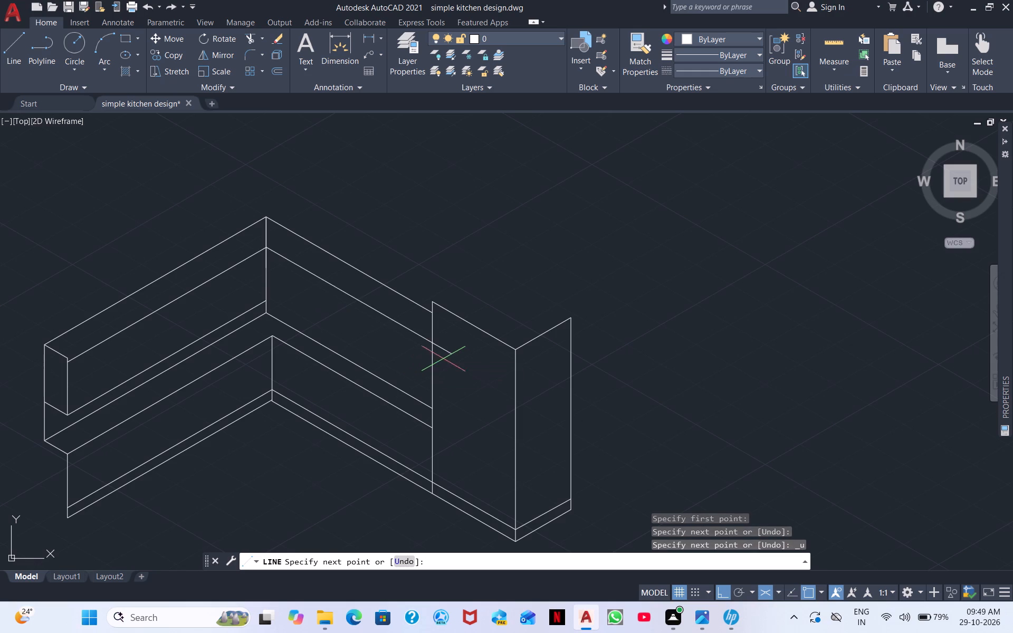
left_click(488, 369)
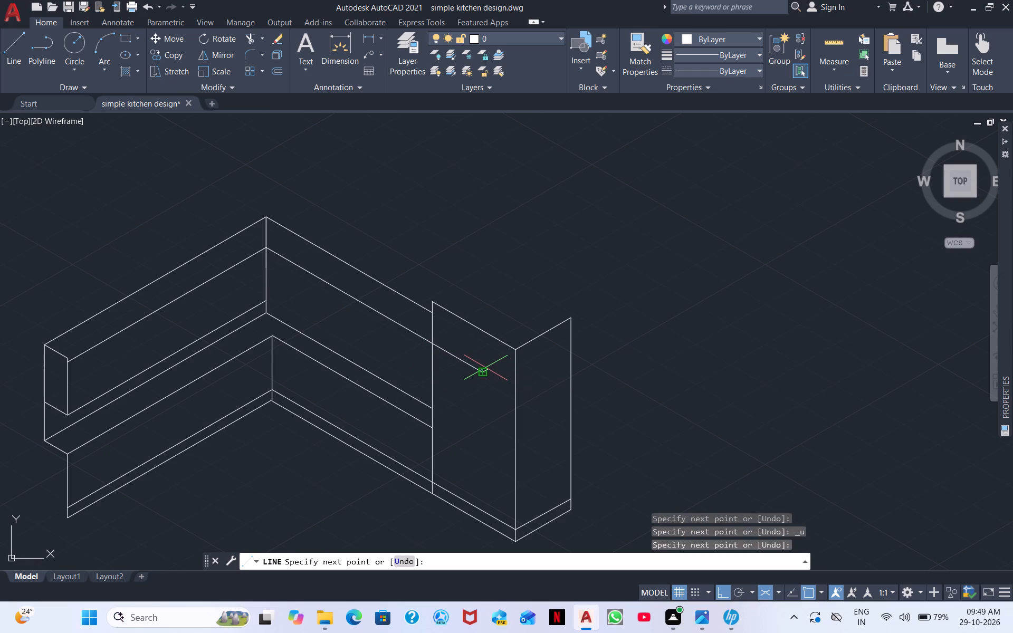
key("Escape")
Trim the new edge's overshoot inside the tall cabinet and the corner vertical above the wall units' upper front edges.
left_click(252, 25)
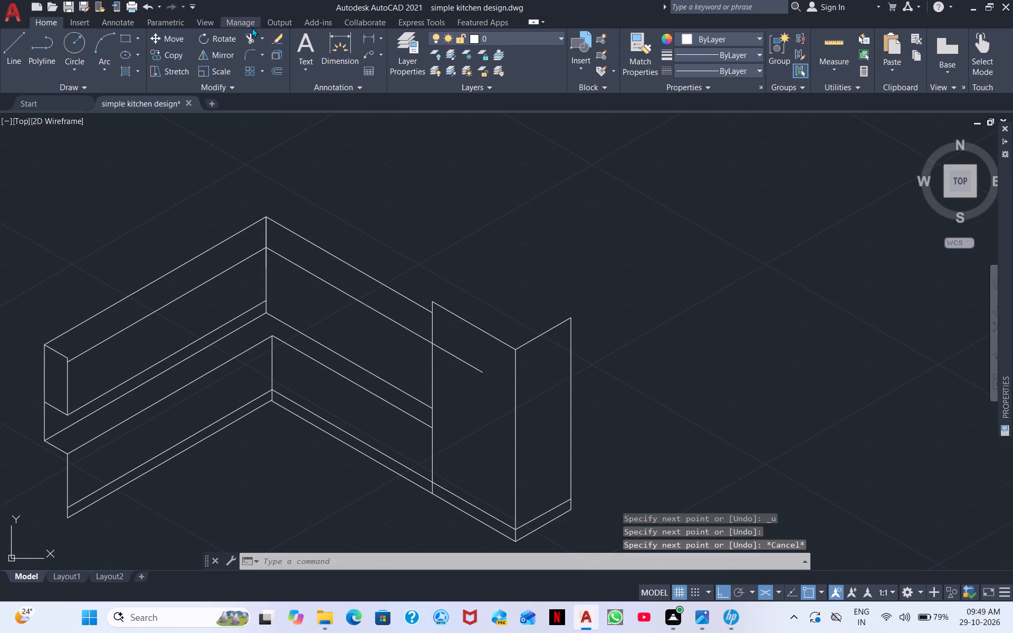
left_click(41, 22)
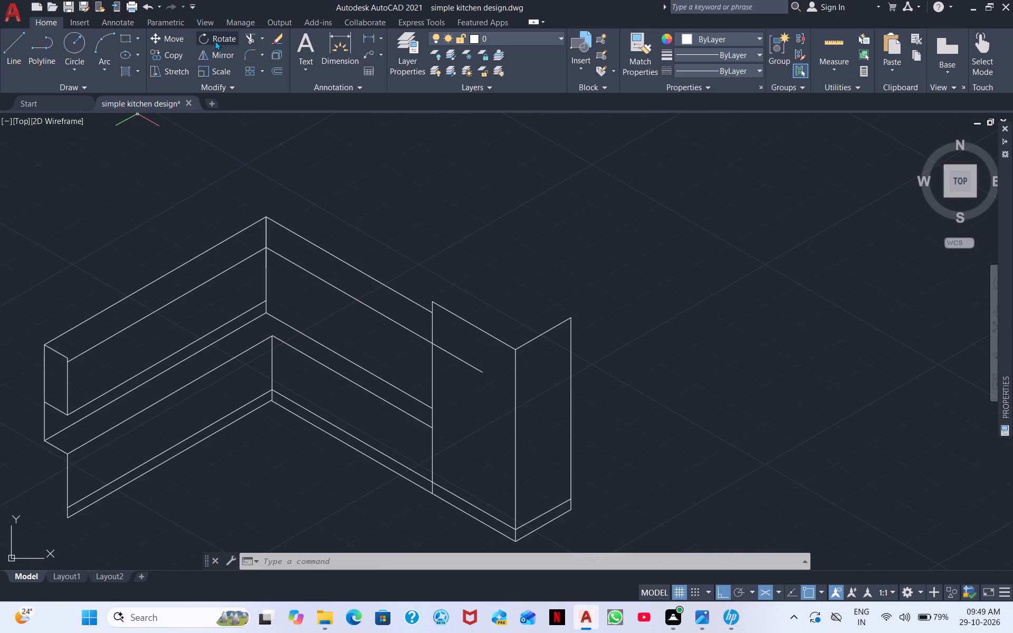
left_click(251, 40)
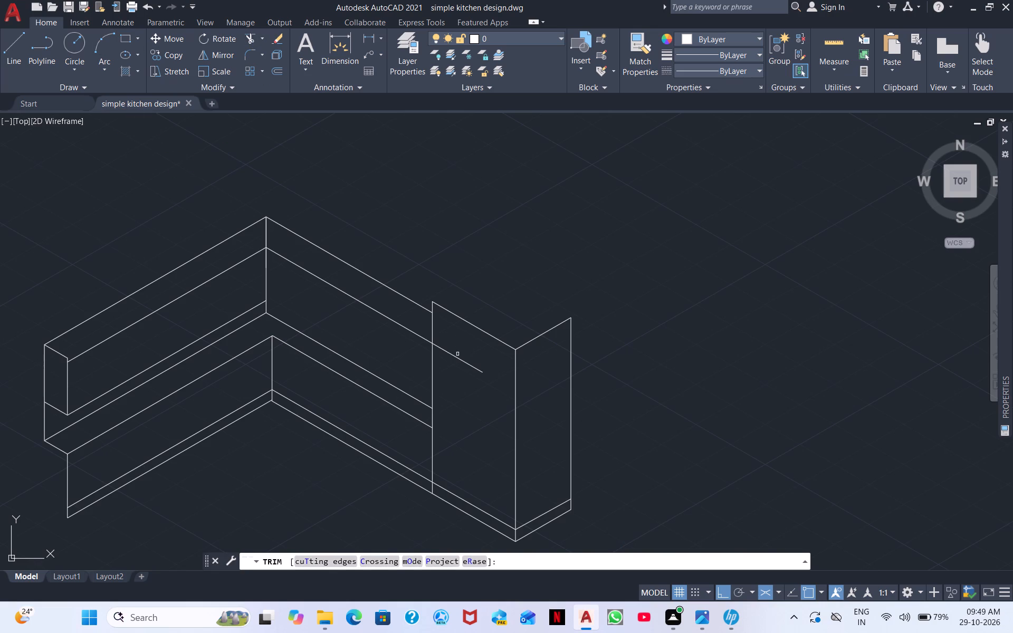
left_click(455, 358)
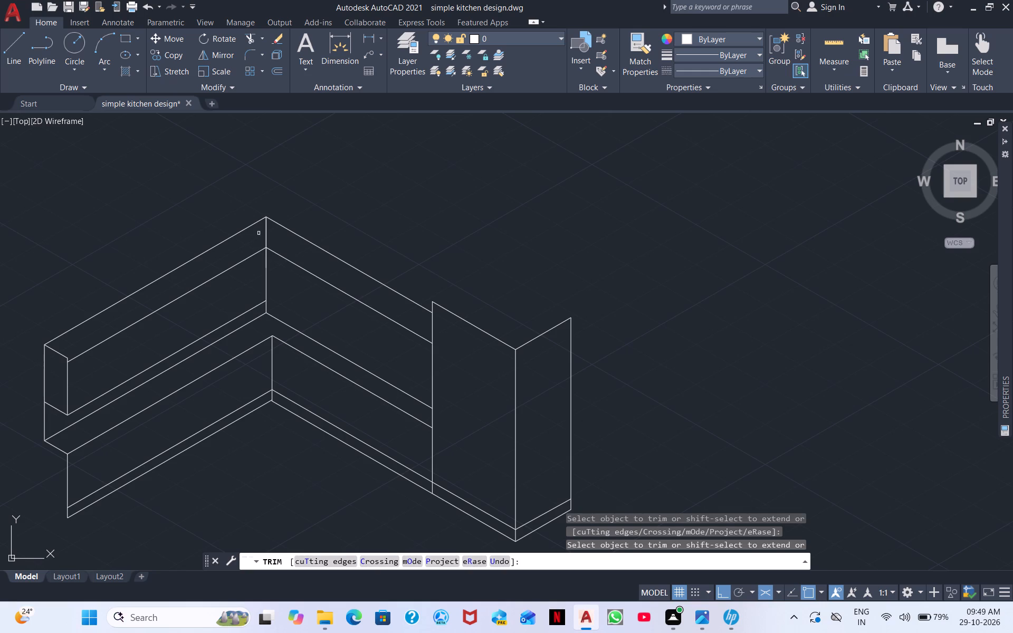
left_click(266, 237)
left_click(266, 237)
scroll(287, 252, "down", 1)
scroll(283, 248, "up", 2)
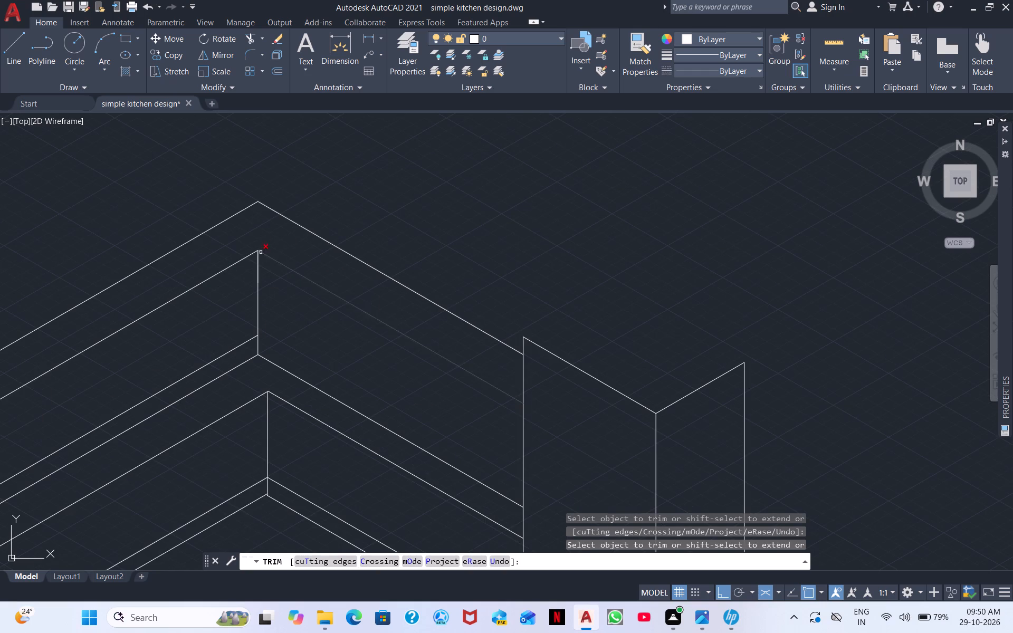
Draw a line about 88 units long at 30° from the wall units' upper inner front corner to past the right unit's back edge.
left_click(15, 43)
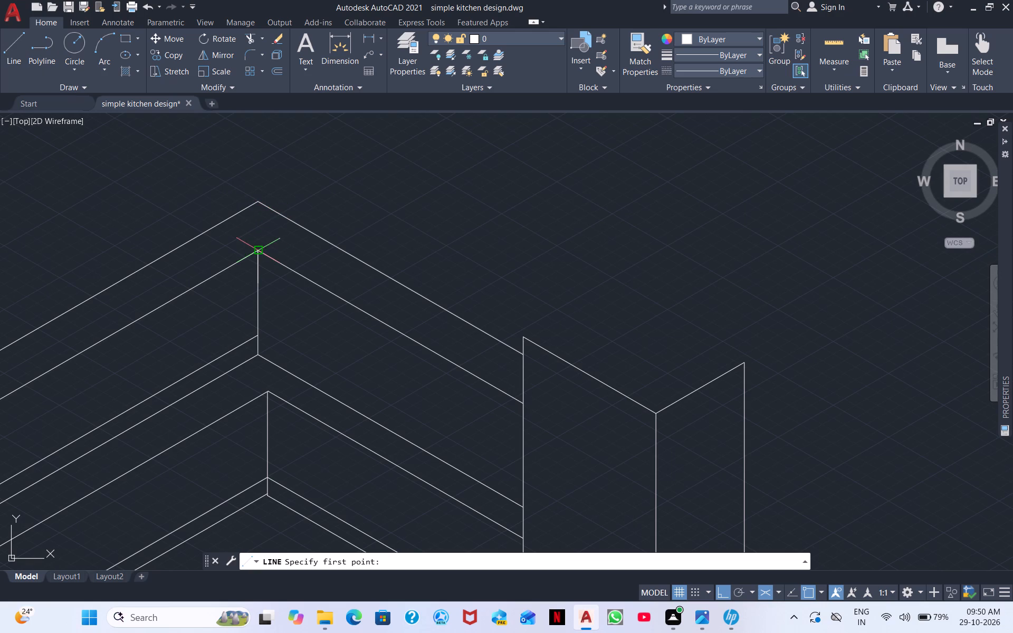
left_click_drag(259, 252, 265, 222)
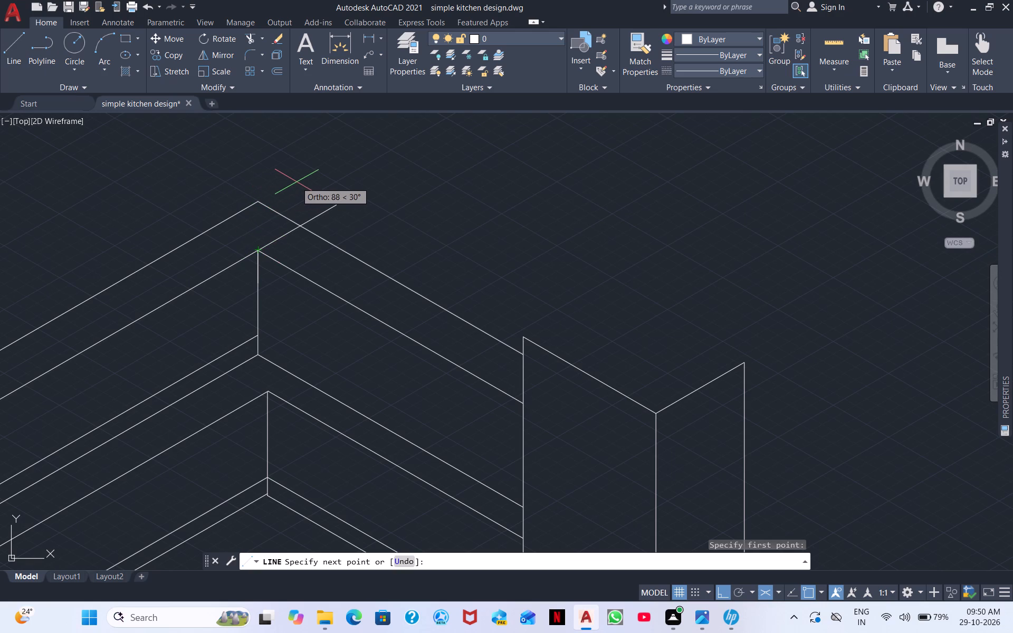
left_click(297, 182)
key("Escape")
scroll(369, 180, "down", 1)
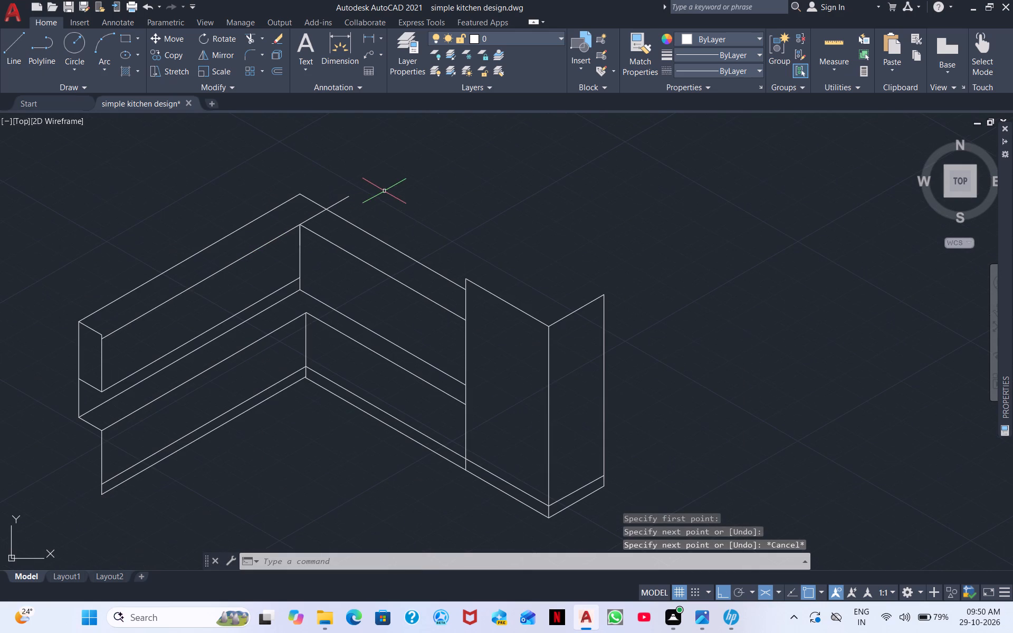
scroll(308, 167, "up", 2)
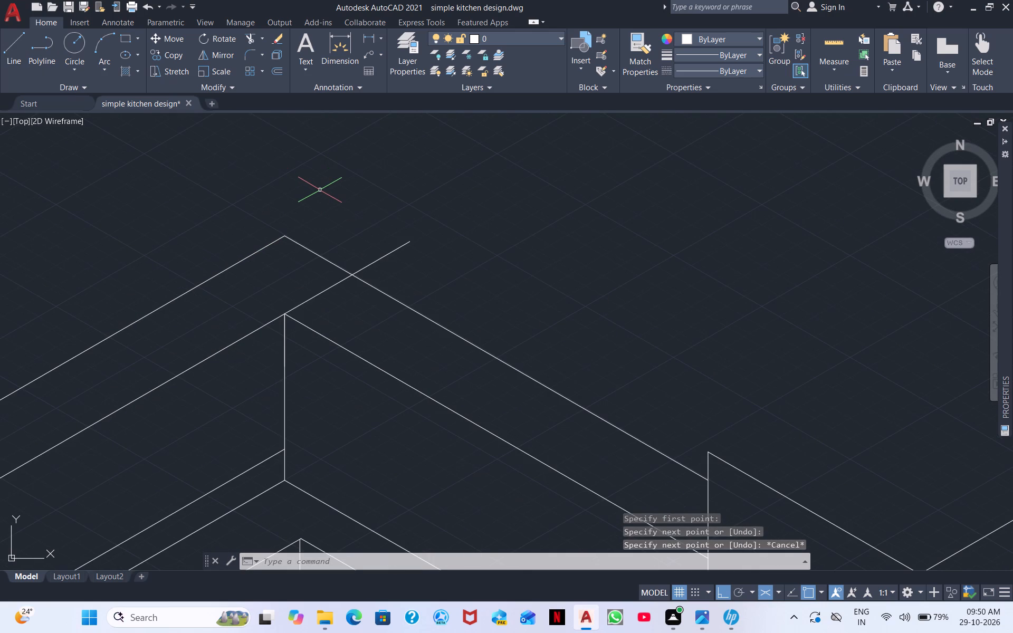
scroll(318, 191, "down", 2)
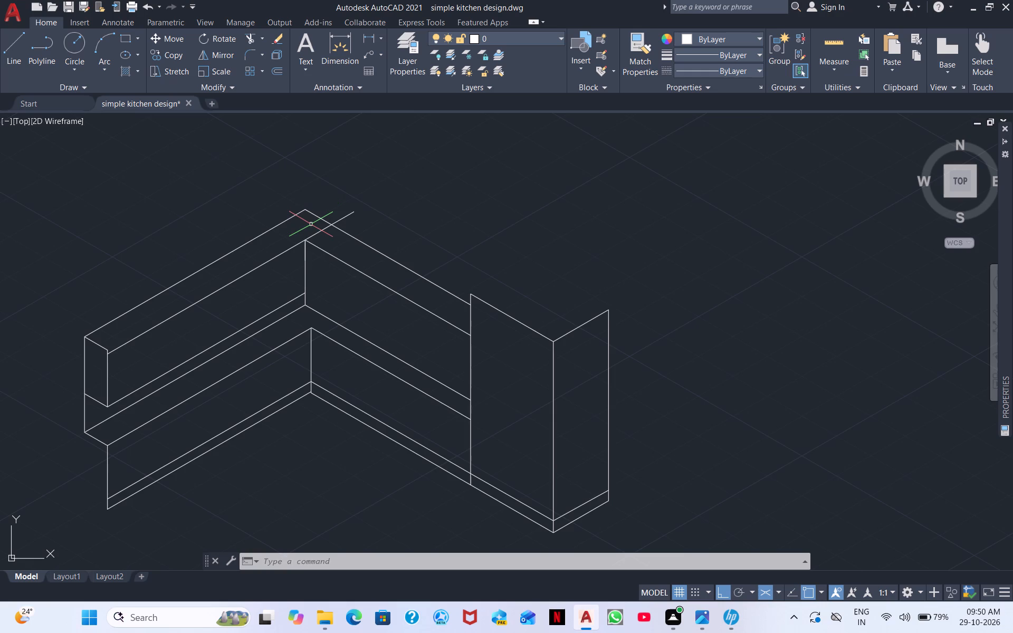
scroll(298, 210, "up", 3)
scroll(298, 210, "down", 1)
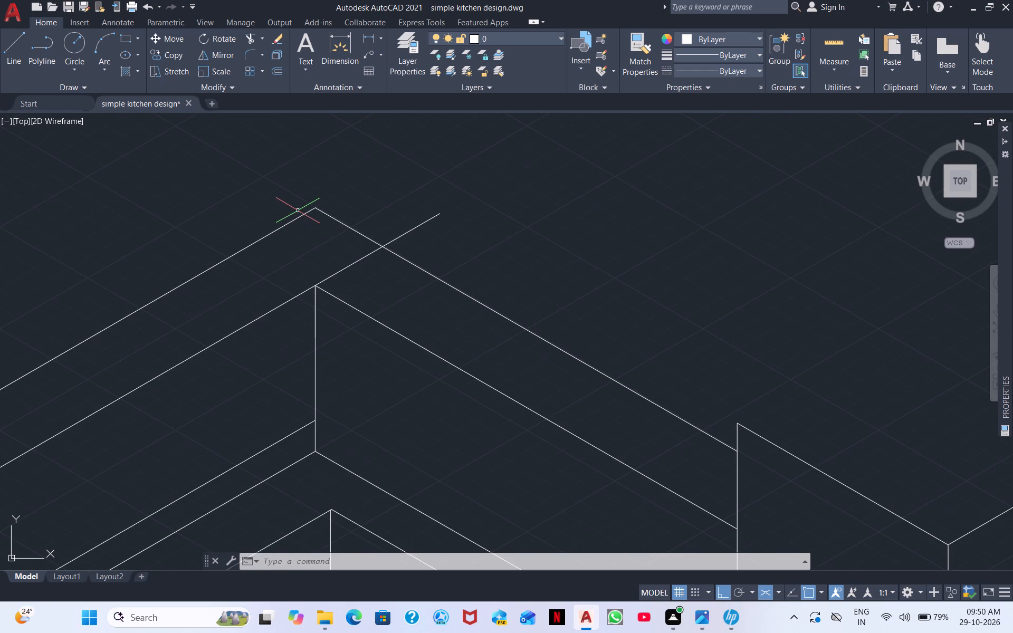
key("Escape")
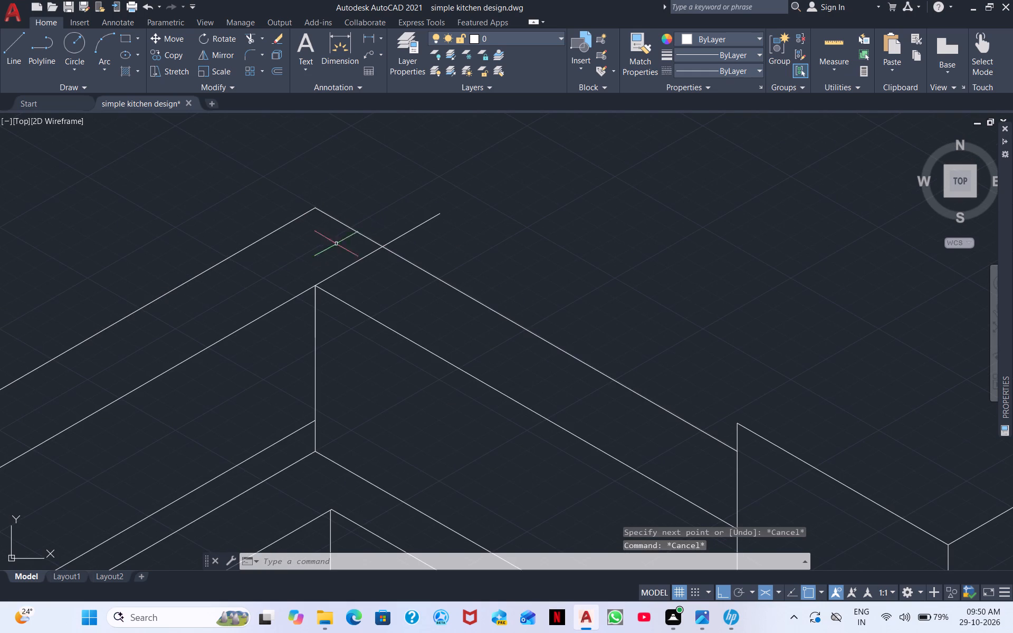
Trim the new corner line's overshoot beyond the right wall unit's upper back edge.
left_click(250, 36)
left_click_drag(386, 212, 454, 245)
scroll(469, 198, "down", 2)
middle_click_drag(524, 212, 431, 118)
scroll(291, 217, "up", 3)
scroll(287, 228, "down", 3)
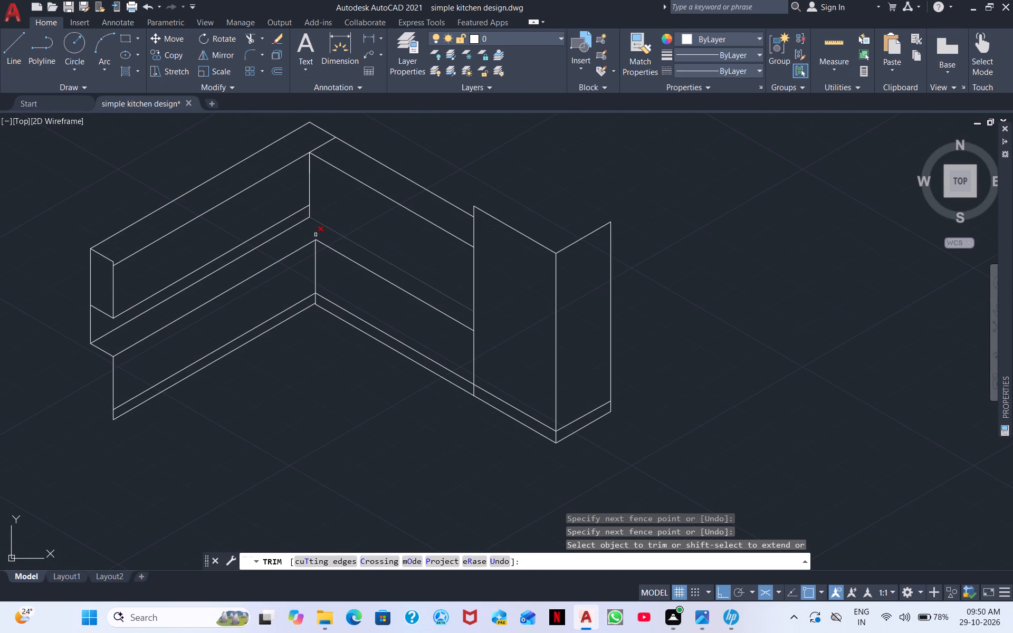
right_click(295, 430)
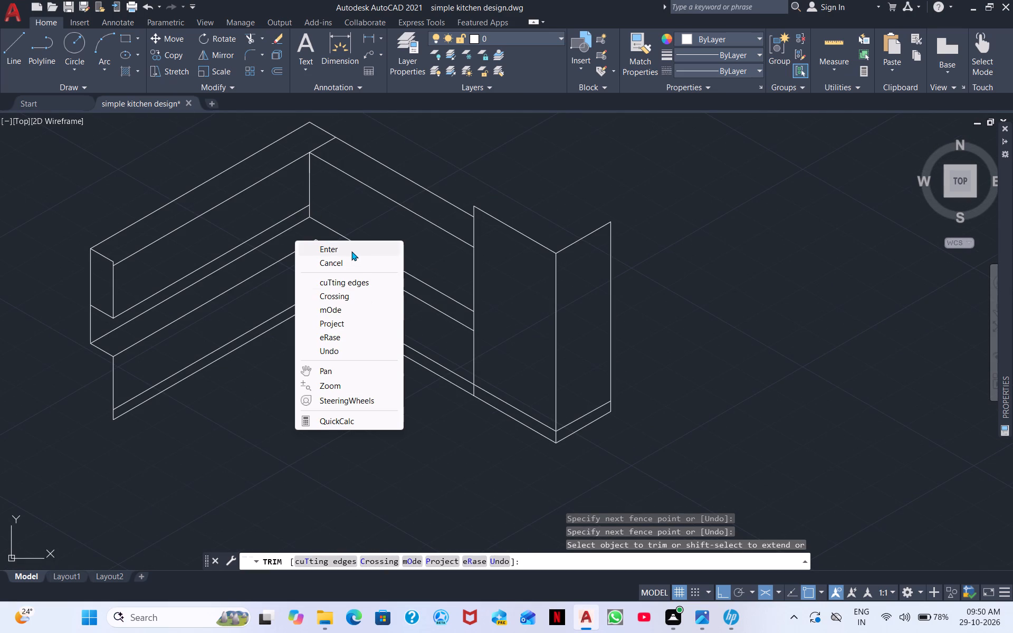
left_click(342, 263)
Draw the right wall unit's lower front edge, about 334 units at 330°, from the corner vertical to past the tall cabinet's near edge.
right_click(322, 363)
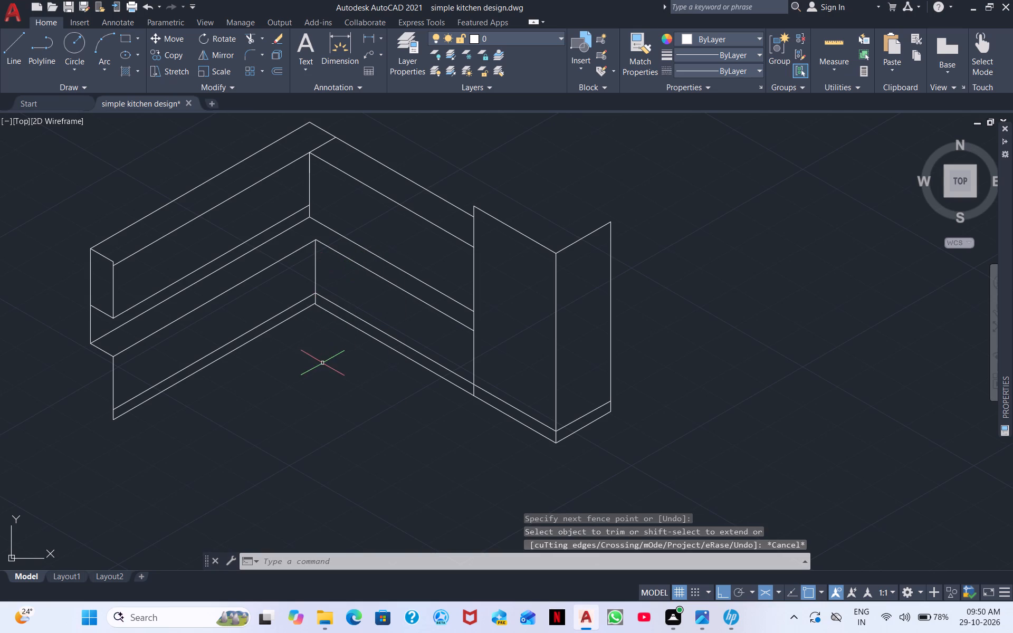
left_click(383, 139)
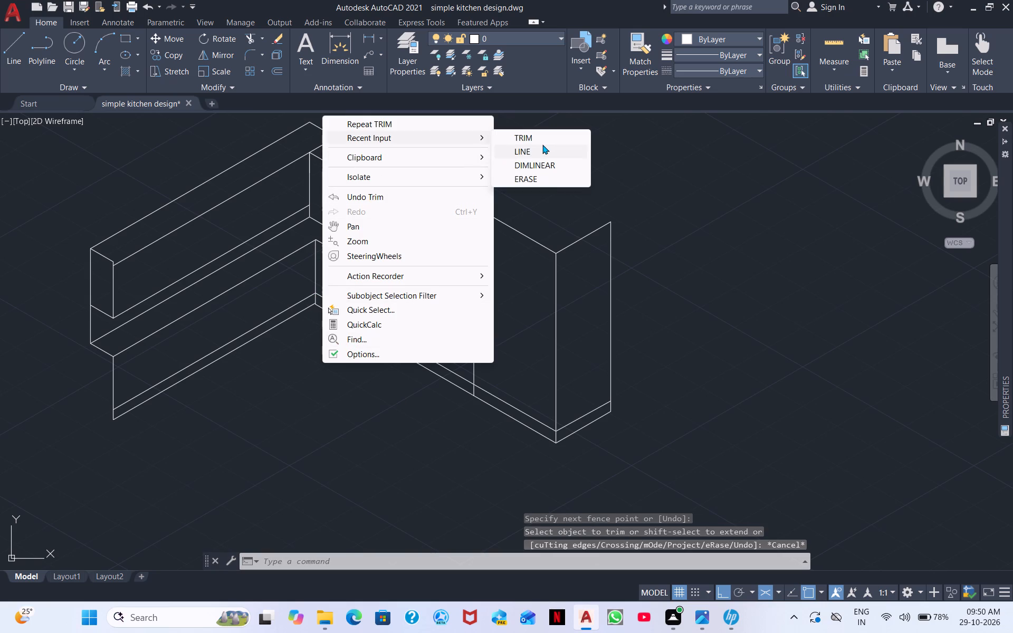
left_click(523, 149)
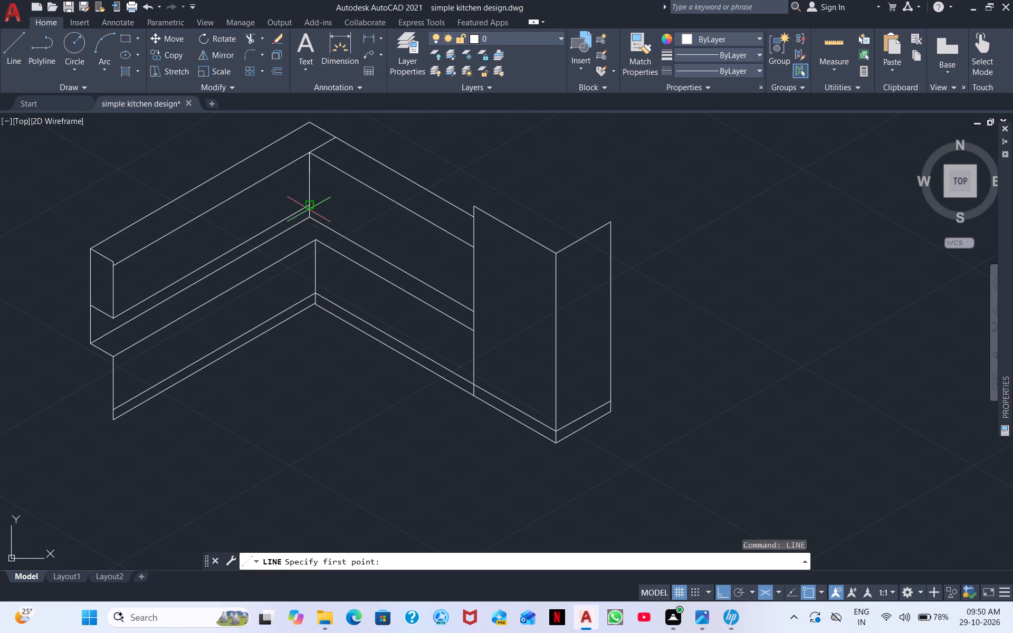
left_click(313, 204)
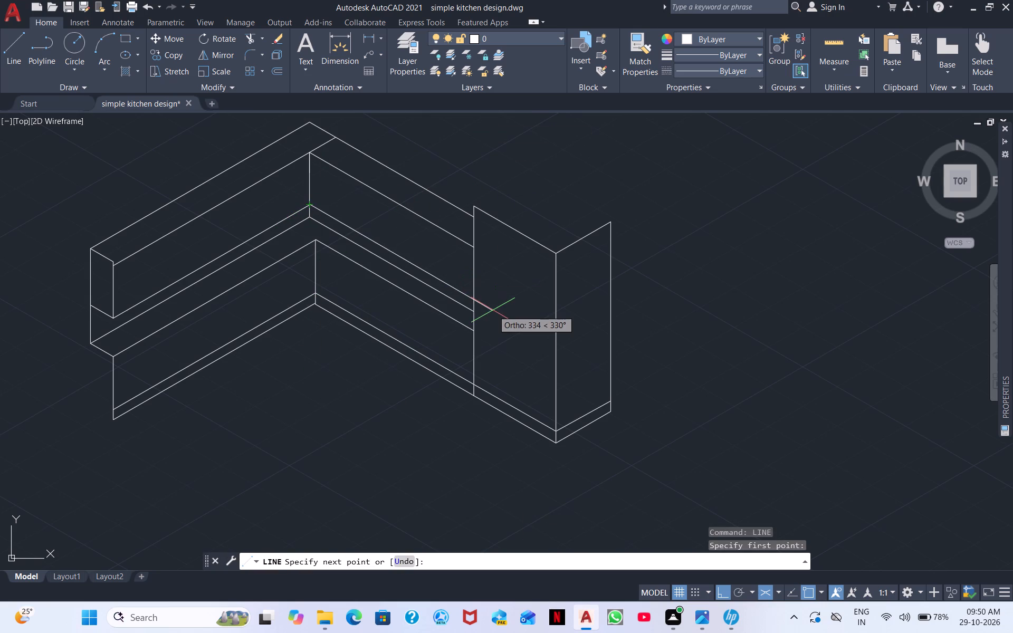
left_click(493, 310)
key("Escape")
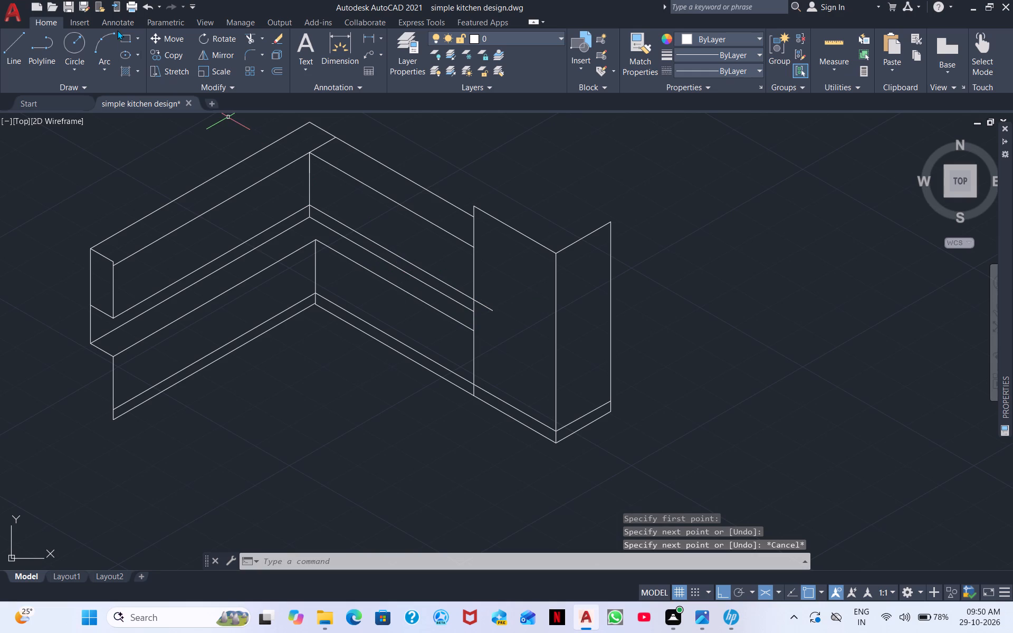
Trim the lower front edge's overshoot inside the tall cabinet.
left_click(248, 35)
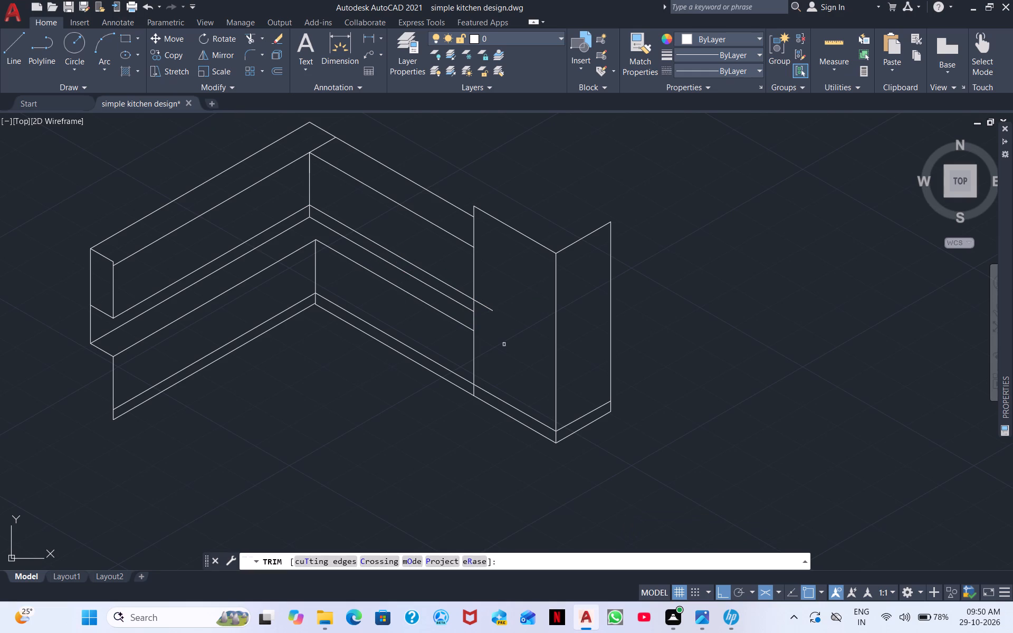
left_click(490, 308)
scroll(435, 311, "down", 2)
scroll(386, 325, "up", 4)
middle_click_drag(379, 234, 435, 467)
scroll(384, 374, "down", 1)
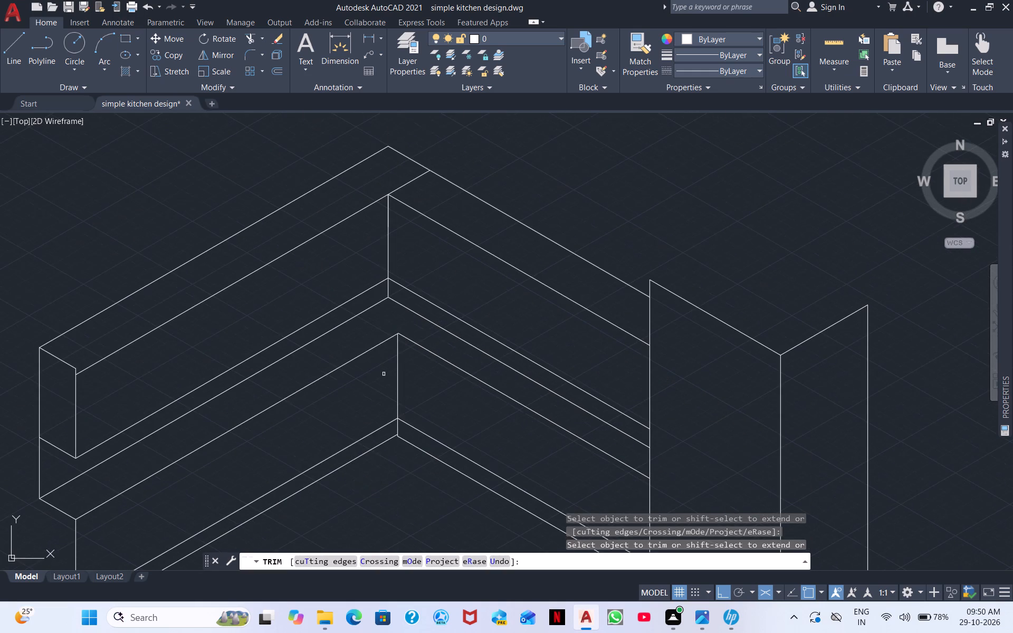
right_click(352, 327)
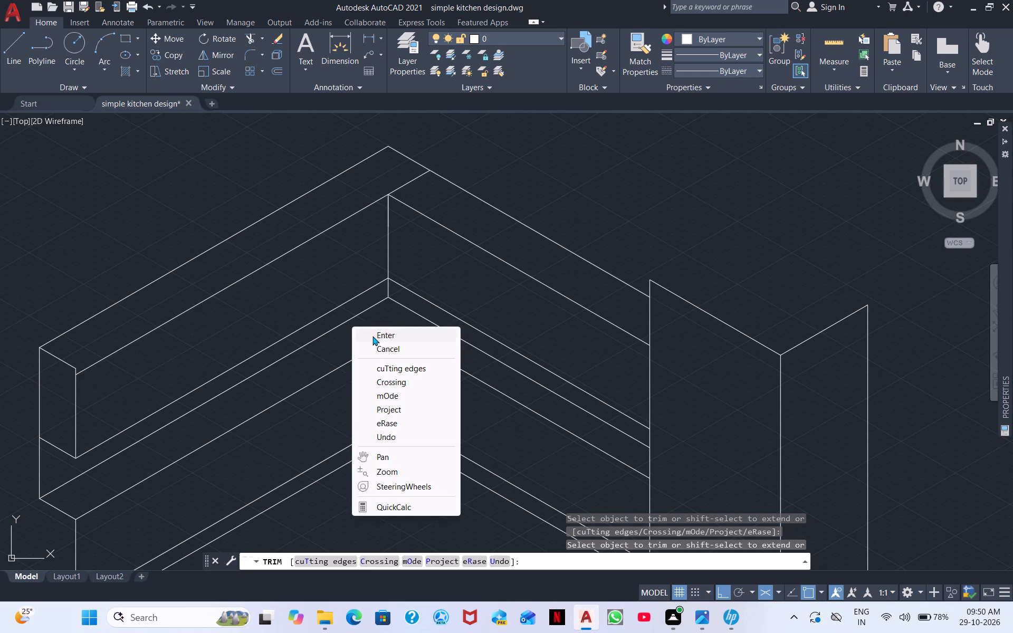
left_click(378, 335)
Draw the left base unit's rear vertical end edge from the worktop's outer back corner down past the base's bottom level.
middle_click_drag(347, 290, 465, 140)
scroll(475, 128, "down", 2)
middle_click_drag(408, 253, 393, 302)
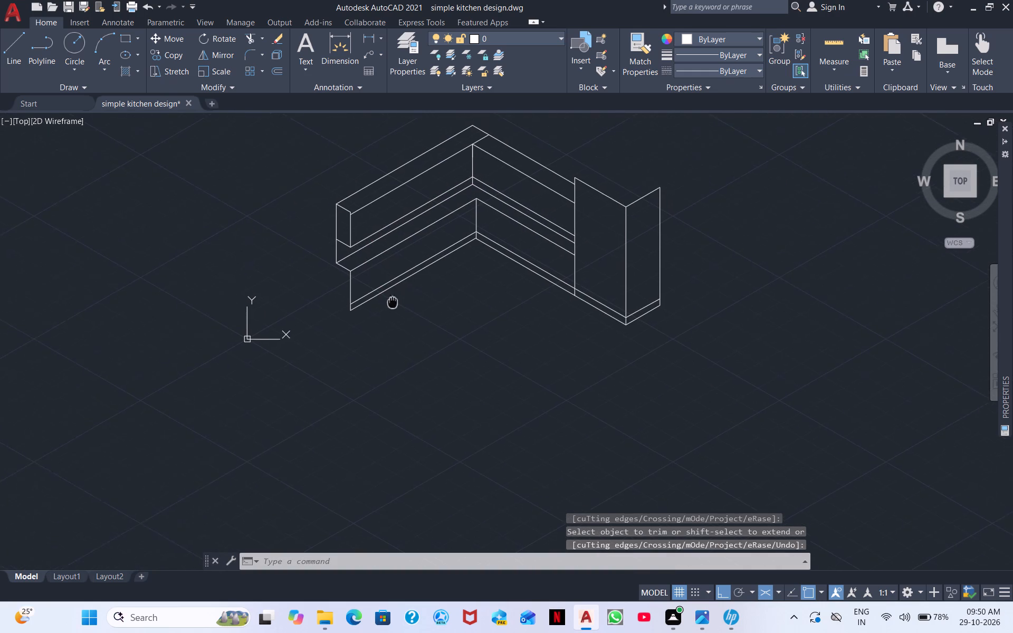
middle_click_drag(393, 302, 388, 315)
left_click(11, 55)
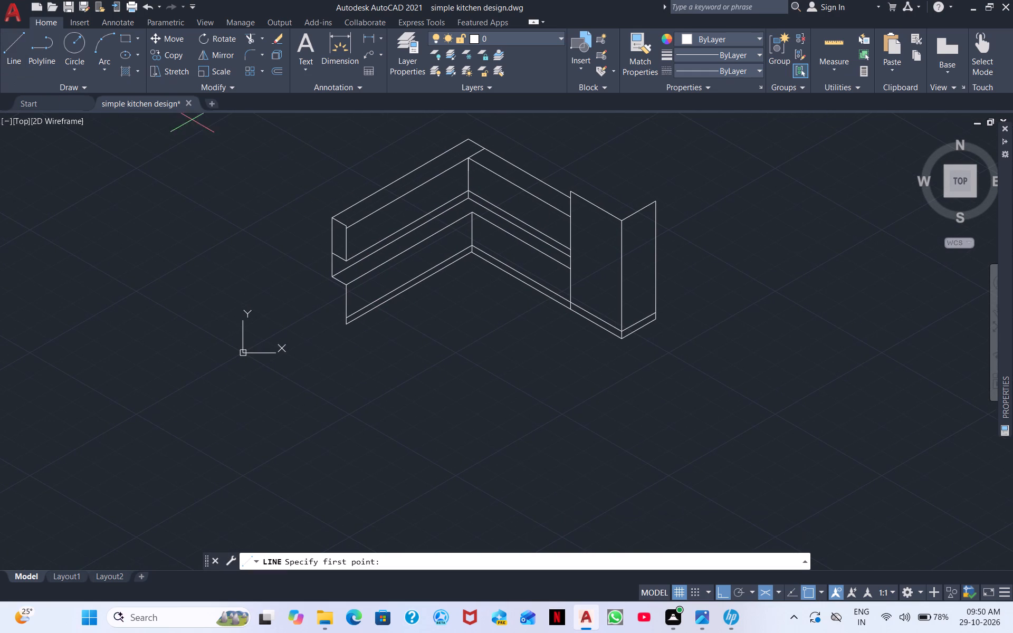
left_click(335, 273)
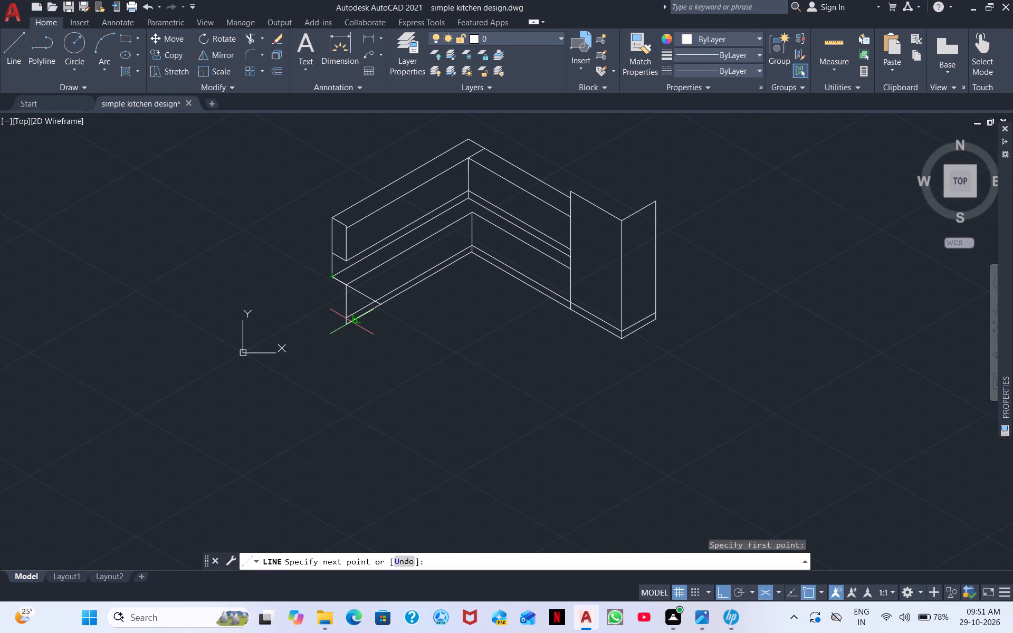
key("F5")
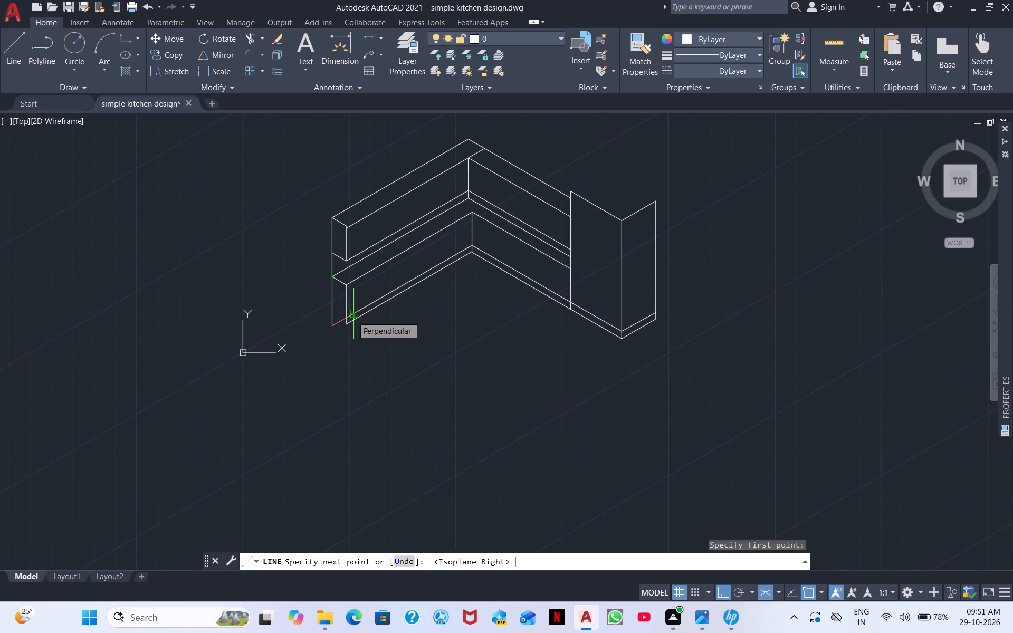
scroll(332, 312, "up", 4)
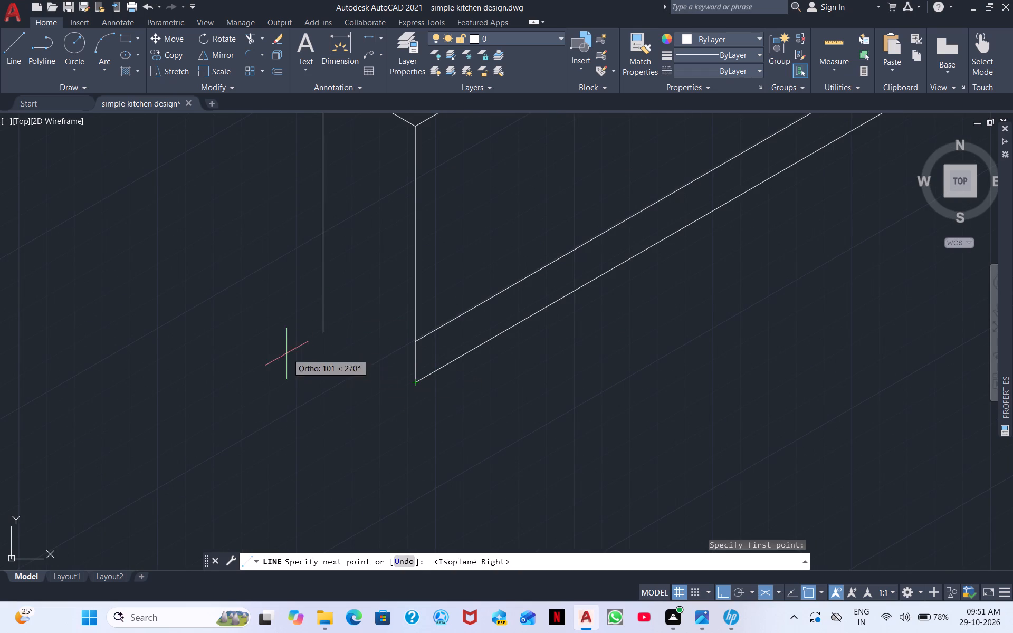
left_click(313, 423)
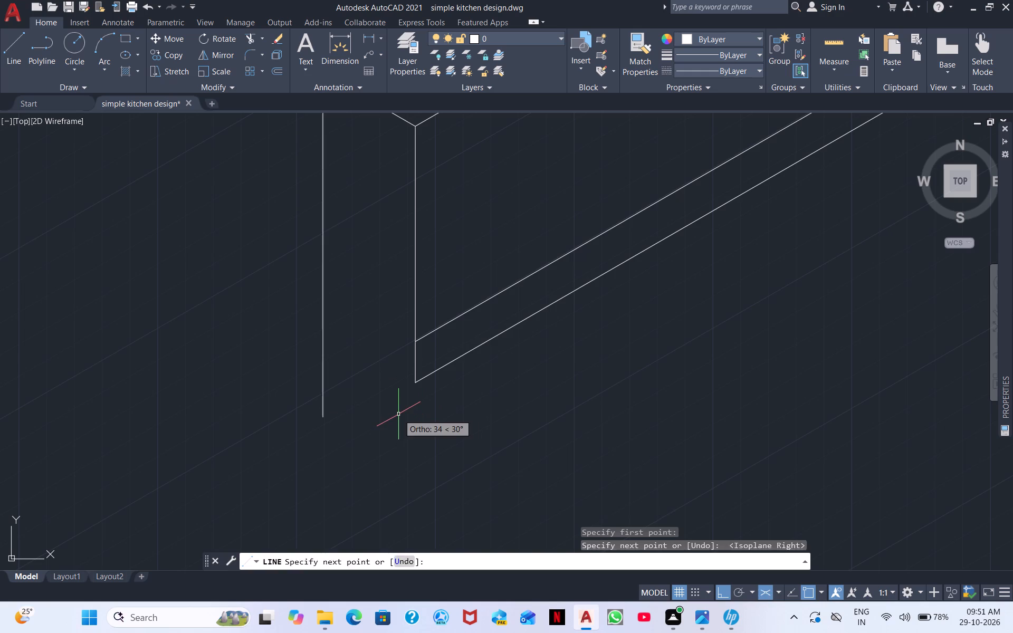
key("Escape")
Draw the left base unit's bottom end edge from its lower front corner slanting back past the new vertical.
right_click(458, 420)
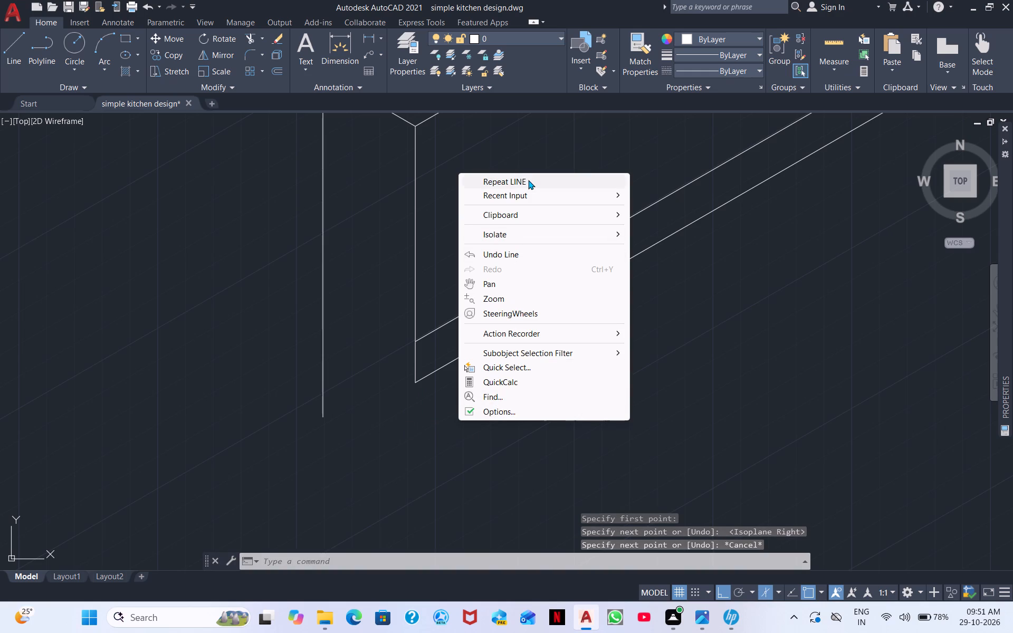
left_click(528, 180)
left_click_drag(416, 385, 400, 383)
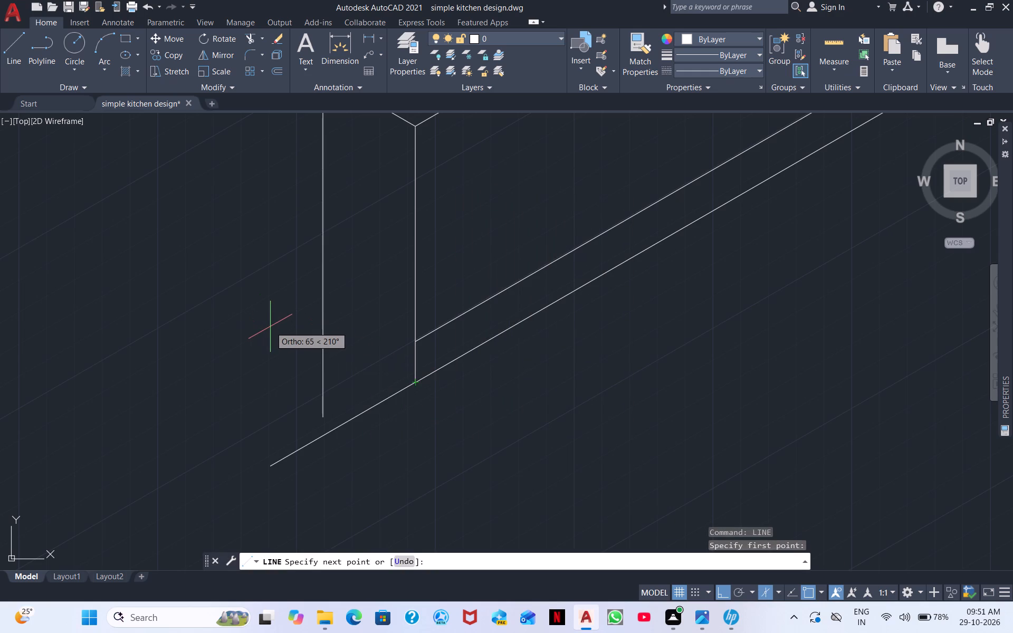
key("F5")
left_click(246, 286)
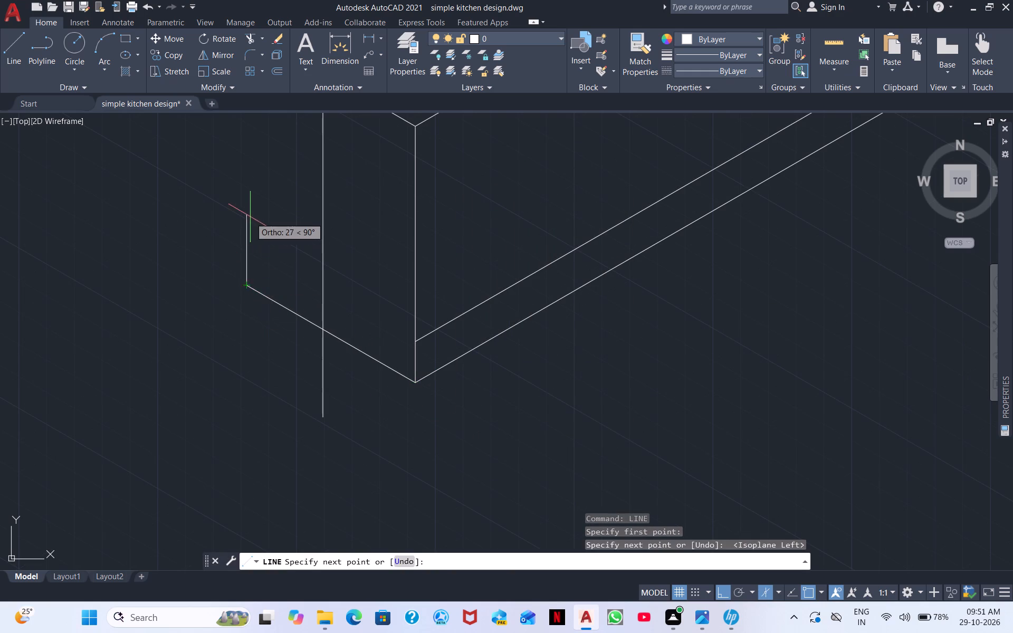
key("Escape")
Trim the overshoots of the base unit's bottom end edge and rear vertical where they cross.
left_click(248, 34)
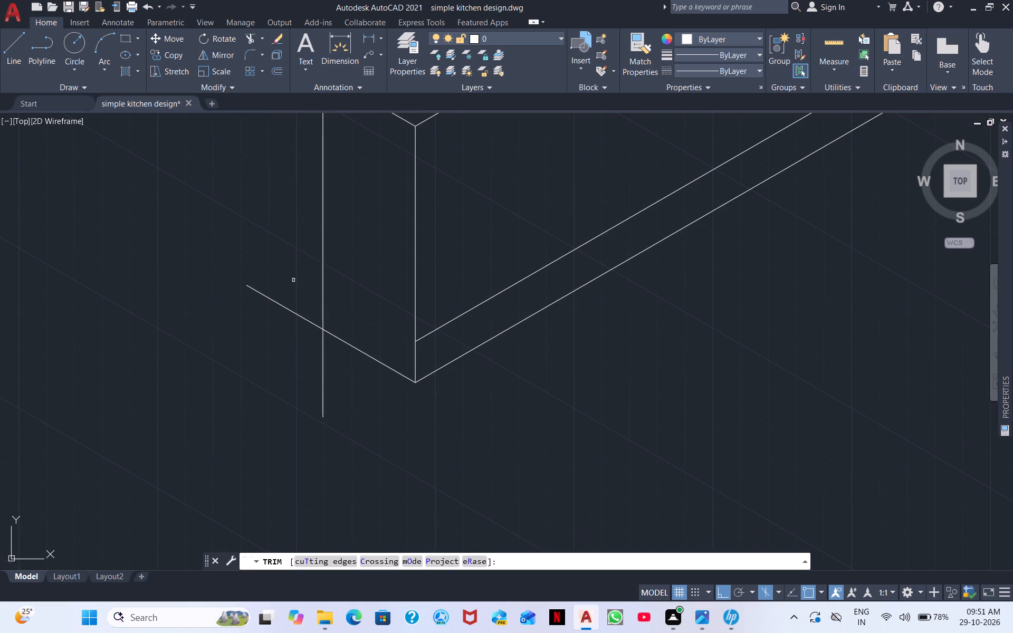
left_click_drag(296, 283, 350, 388)
Trim the short corner vertical between the wall units' lower front edges and the worktop's back edges.
scroll(346, 390, "down", 2)
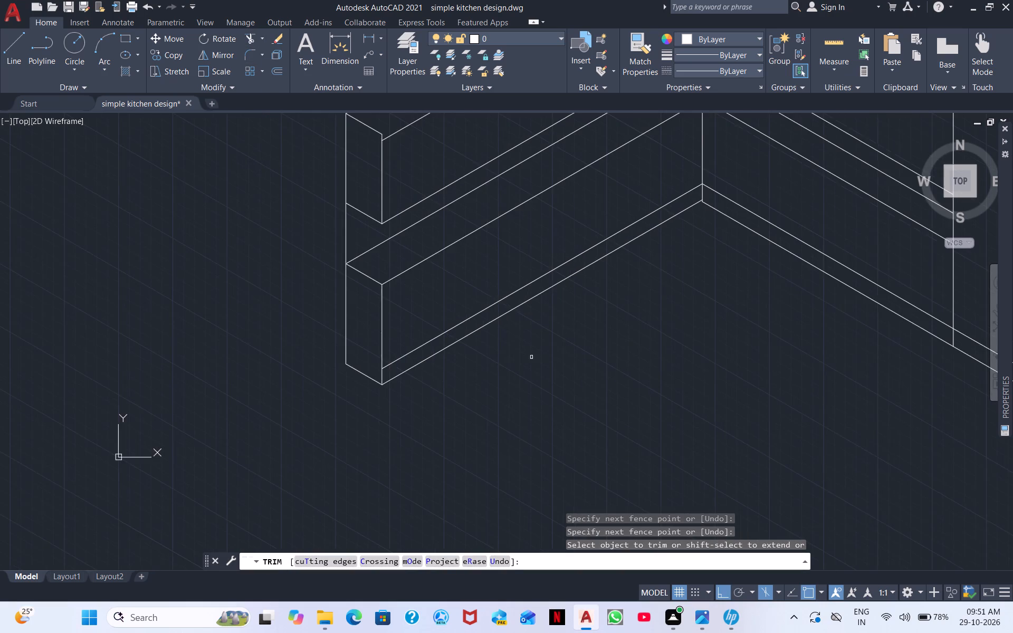
middle_click_drag(528, 356, 211, 413)
scroll(208, 404, "up", 1)
scroll(208, 404, "down", 2)
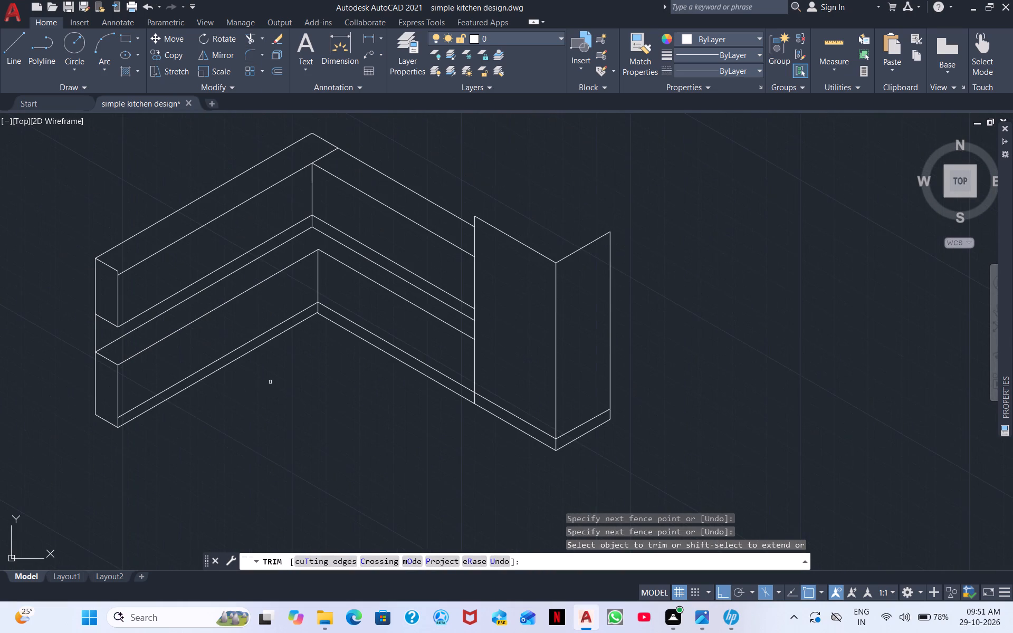
scroll(290, 375, "up", 1)
middle_click_drag(312, 369, 274, 431)
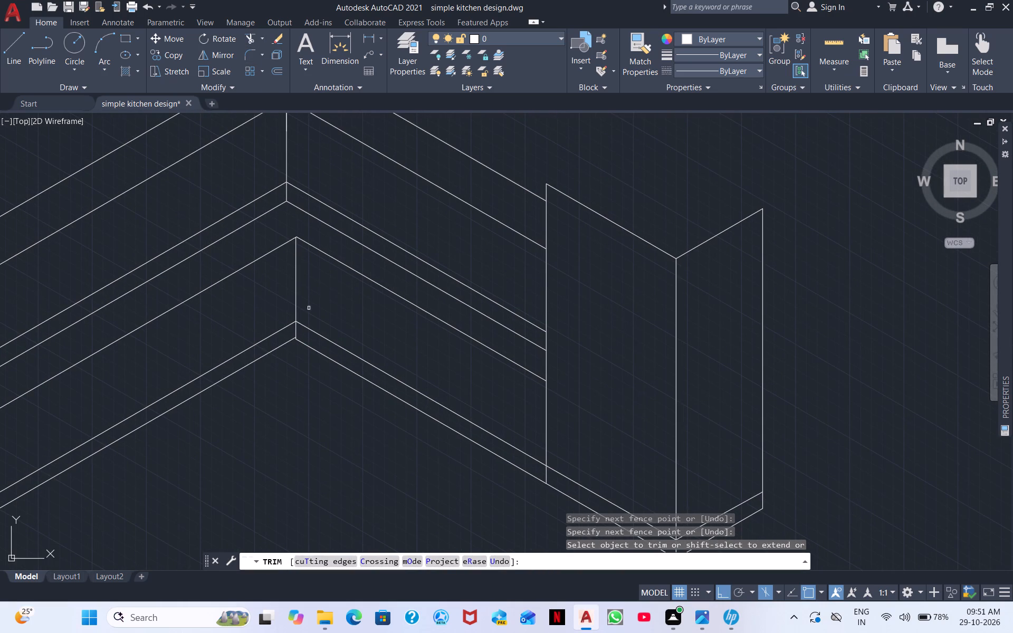
left_click(286, 195)
scroll(152, 315, "down", 2)
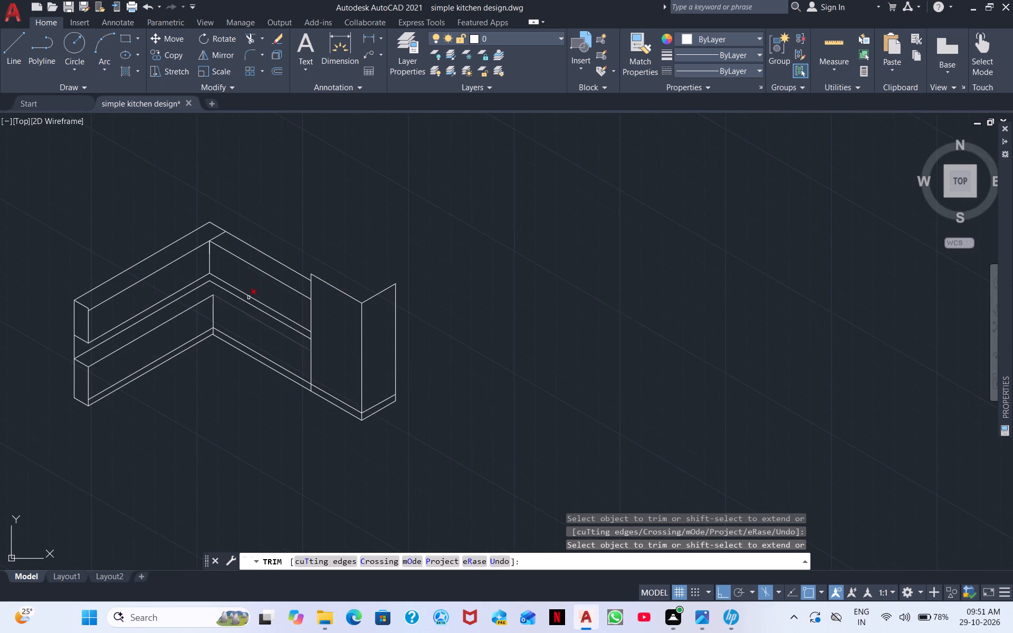
scroll(247, 262, "up", 2)
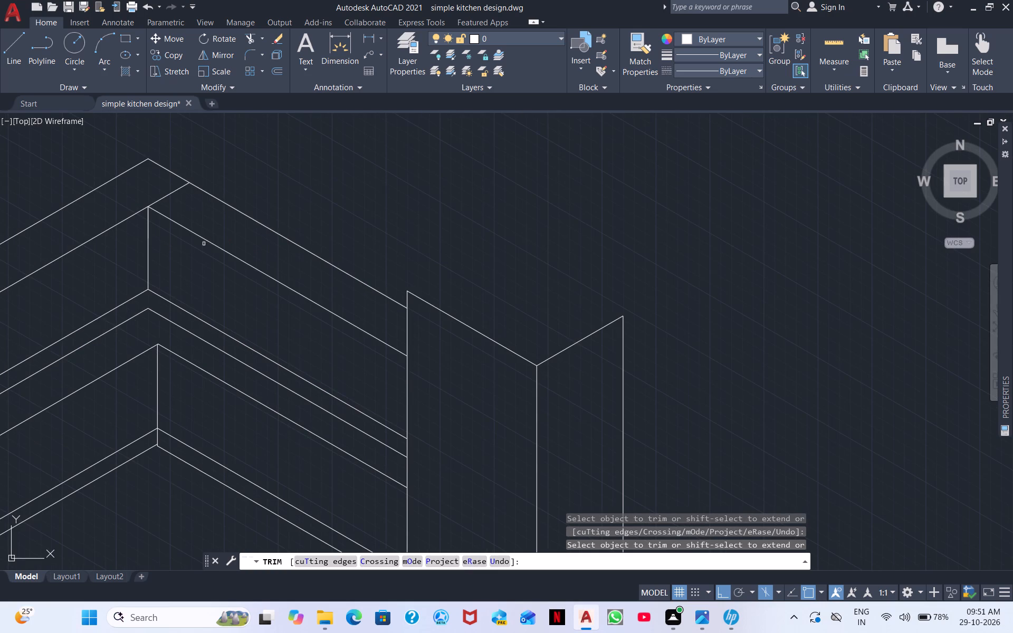
scroll(360, 319, "down", 2)
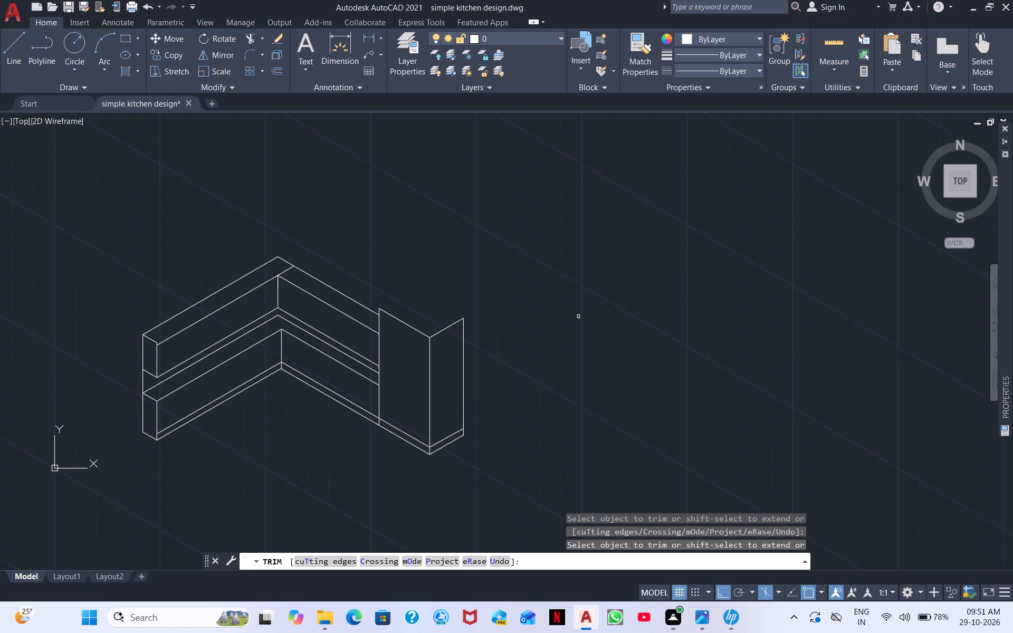
right_click(621, 327)
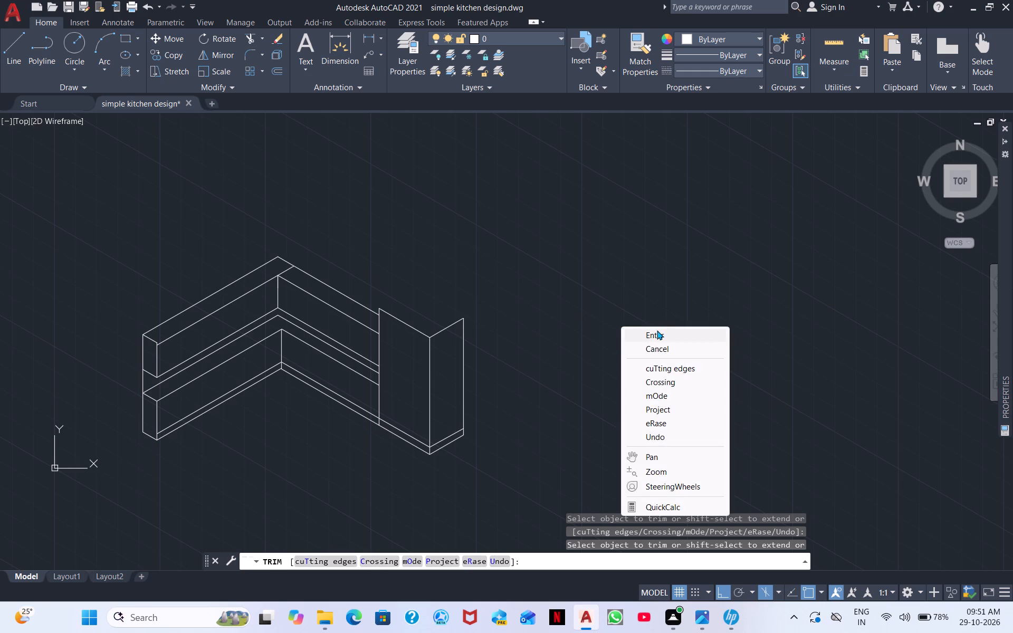
Draw the tall cabinet's rear top edge from its outer rear upper corner, about 521 units along 150°.
left_click(657, 330)
scroll(407, 312, "up", 2)
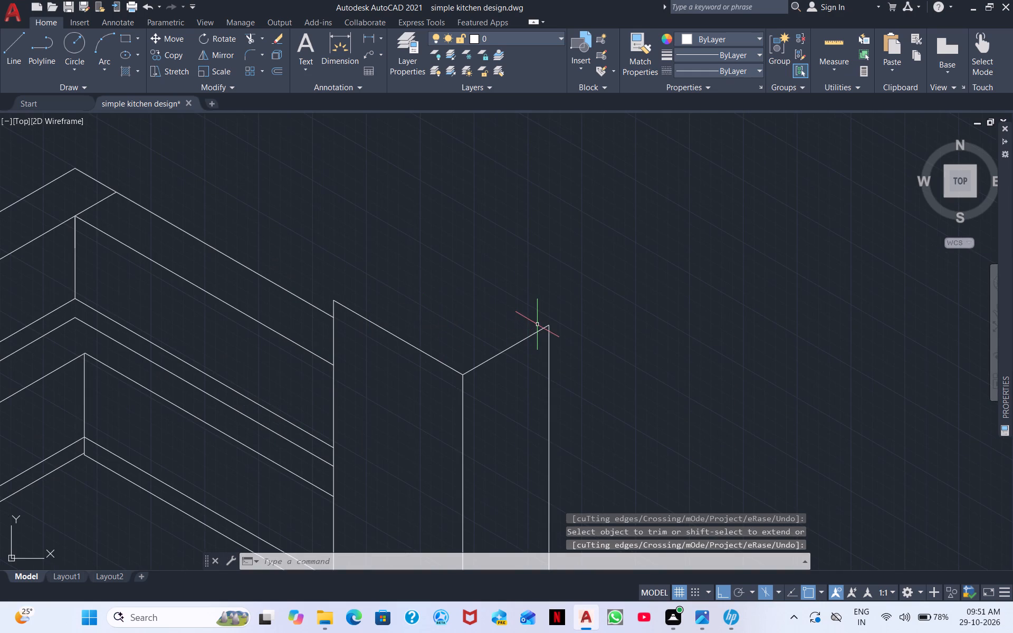
scroll(537, 324, "down", 2)
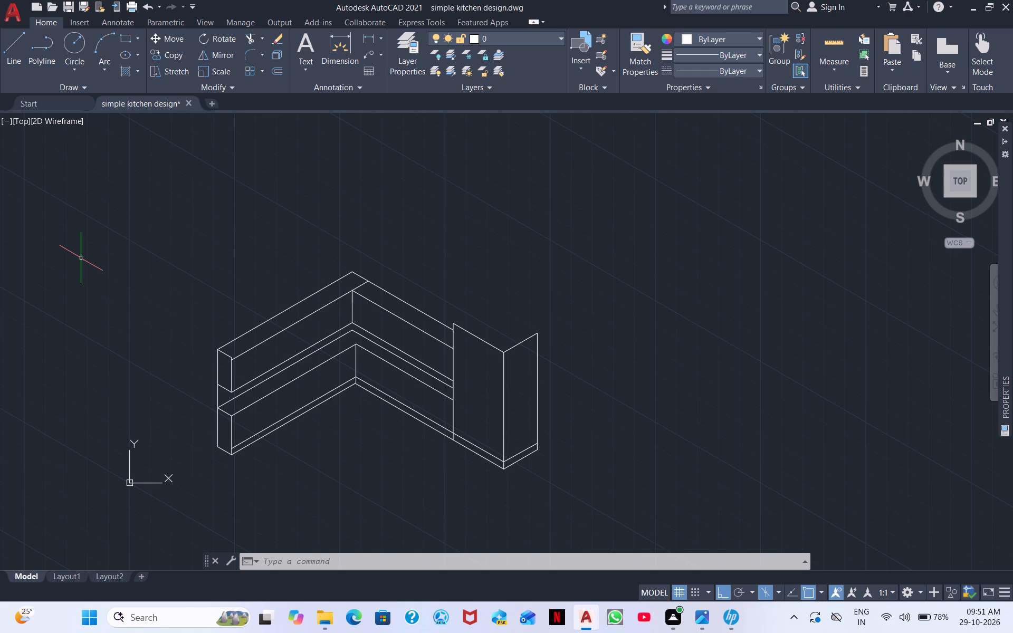
left_click(7, 50)
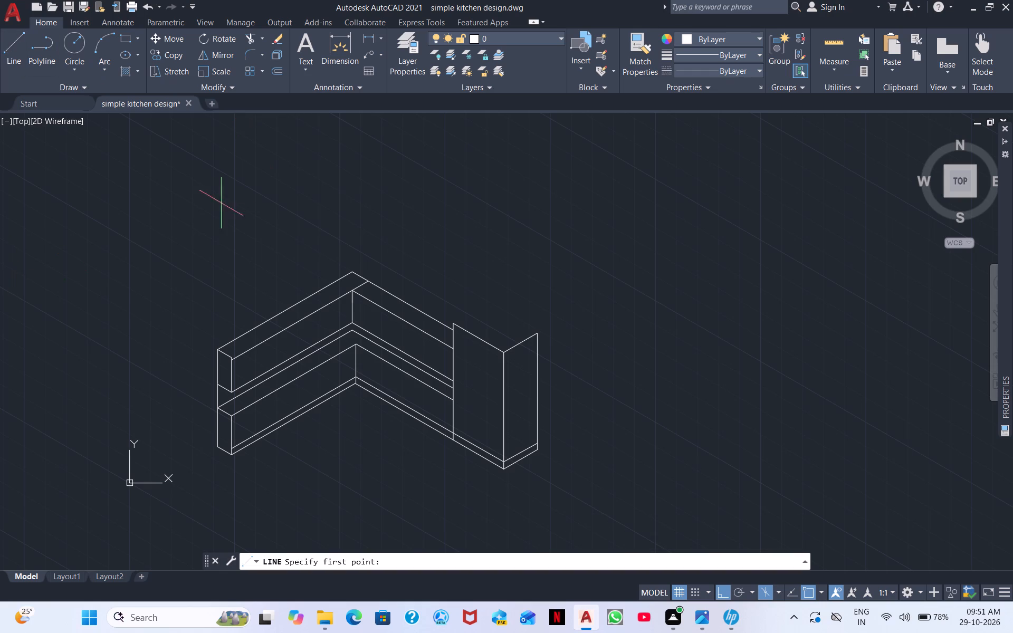
left_click_drag(540, 329, 537, 322)
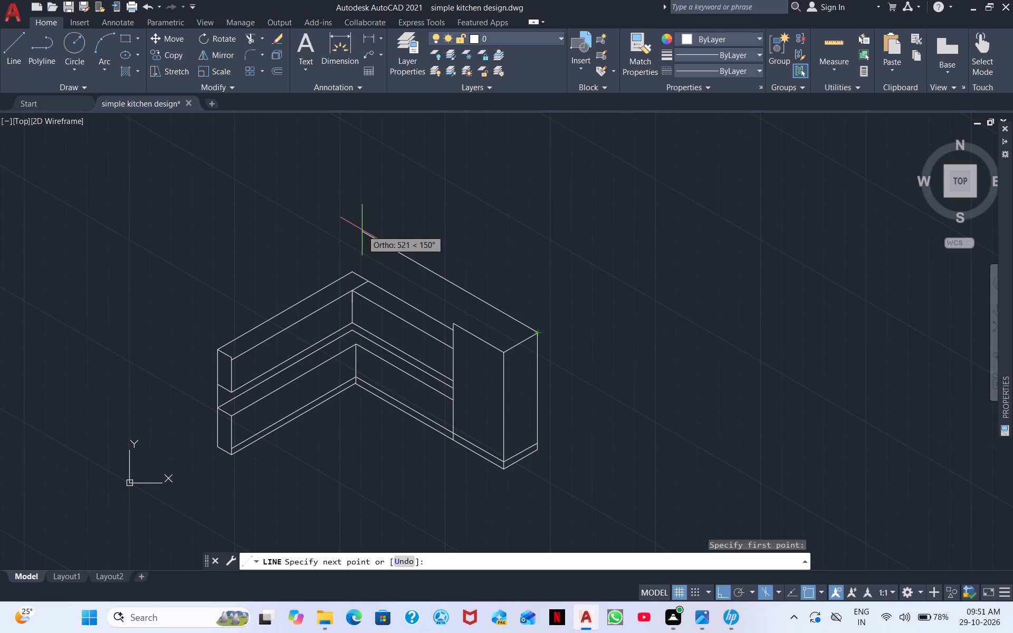
double_click(362, 230)
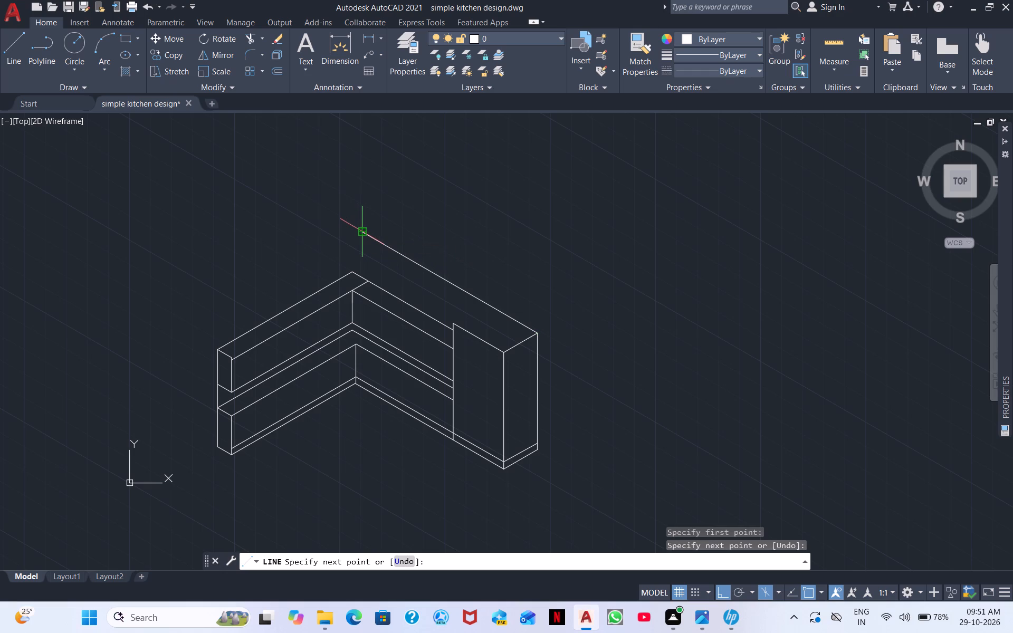
key("Escape")
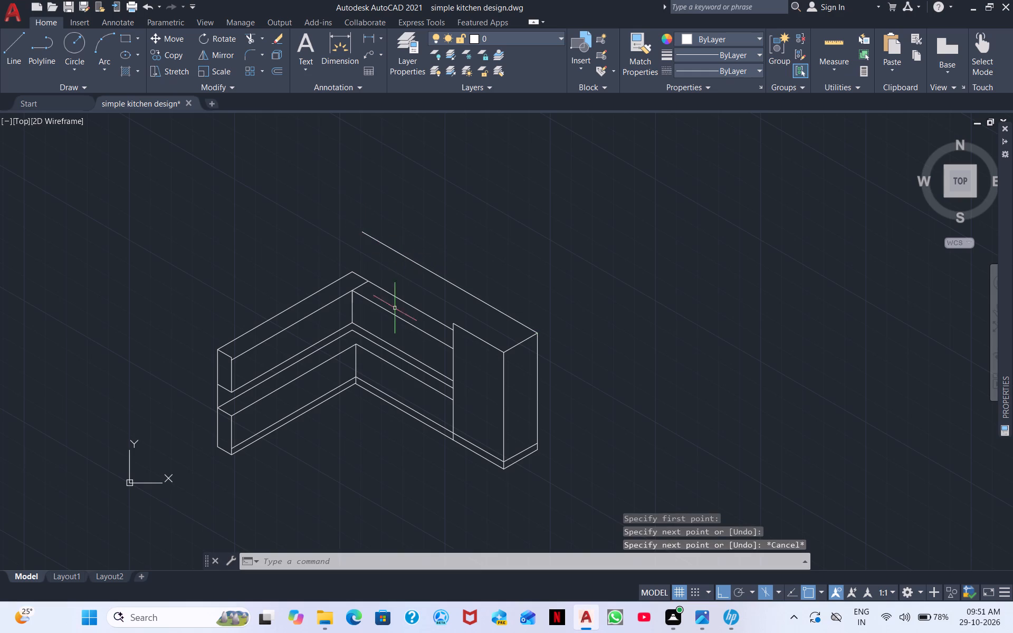
Erase the left wall unit's misaligned front upper edge.
middle_click_drag(394, 263, 529, 319)
scroll(532, 313, "up", 3)
middle_click_drag(590, 386, 666, 199)
scroll(609, 359, "up", 1)
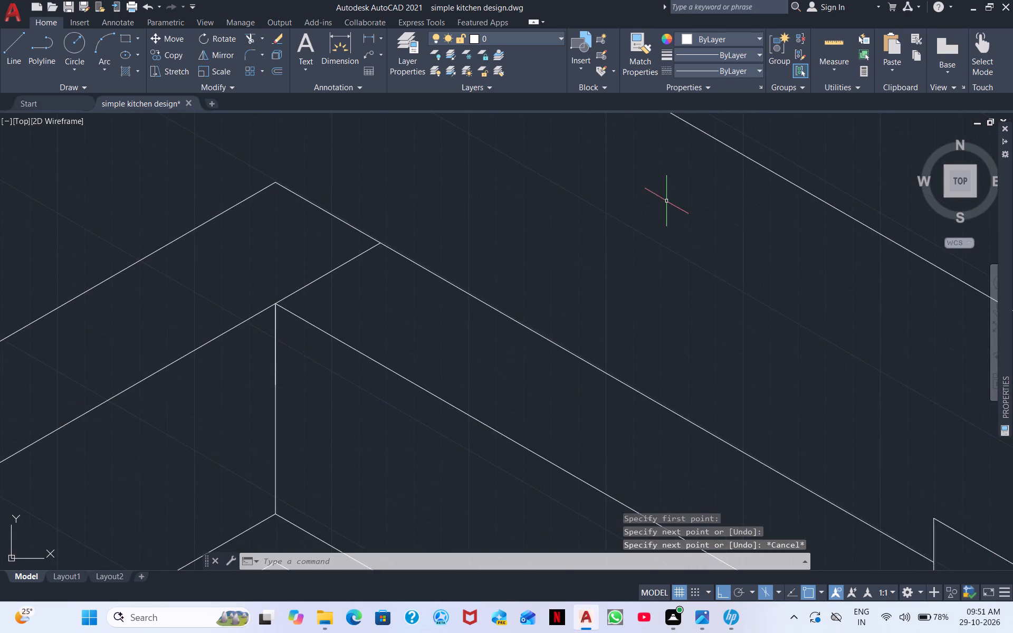
scroll(640, 302, "down", 1)
middle_click(641, 302)
scroll(643, 296, "down", 1)
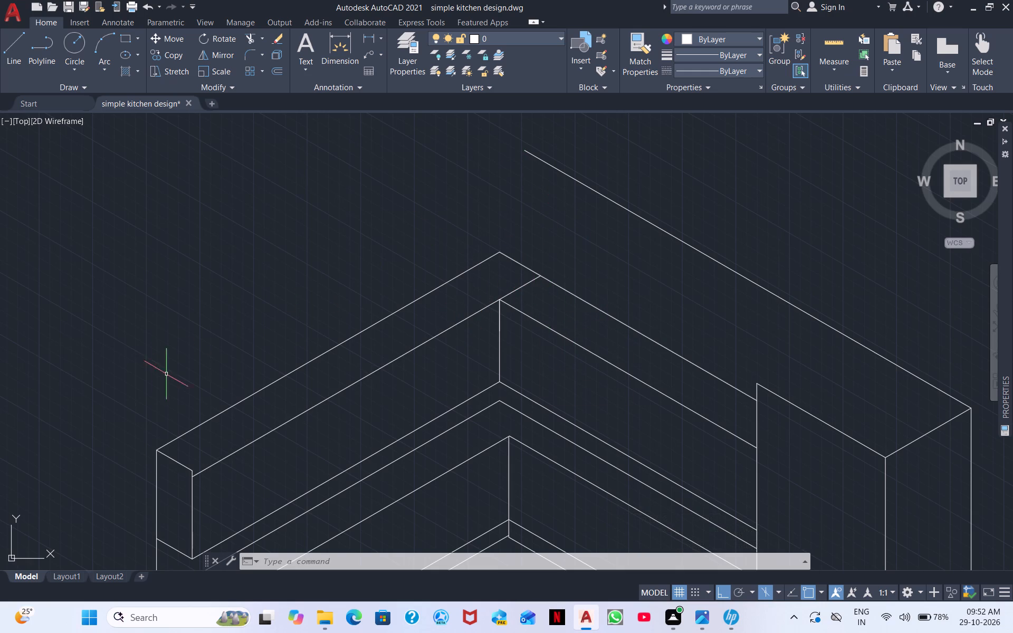
scroll(202, 418, "down", 1)
scroll(209, 422, "up", 3)
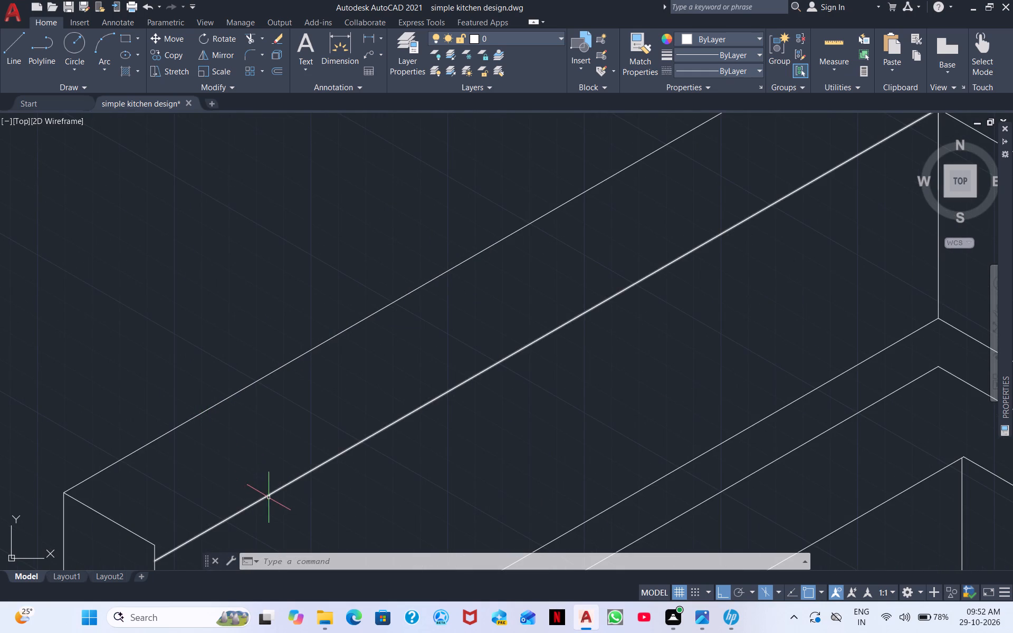
left_click(266, 497)
right_click(472, 495)
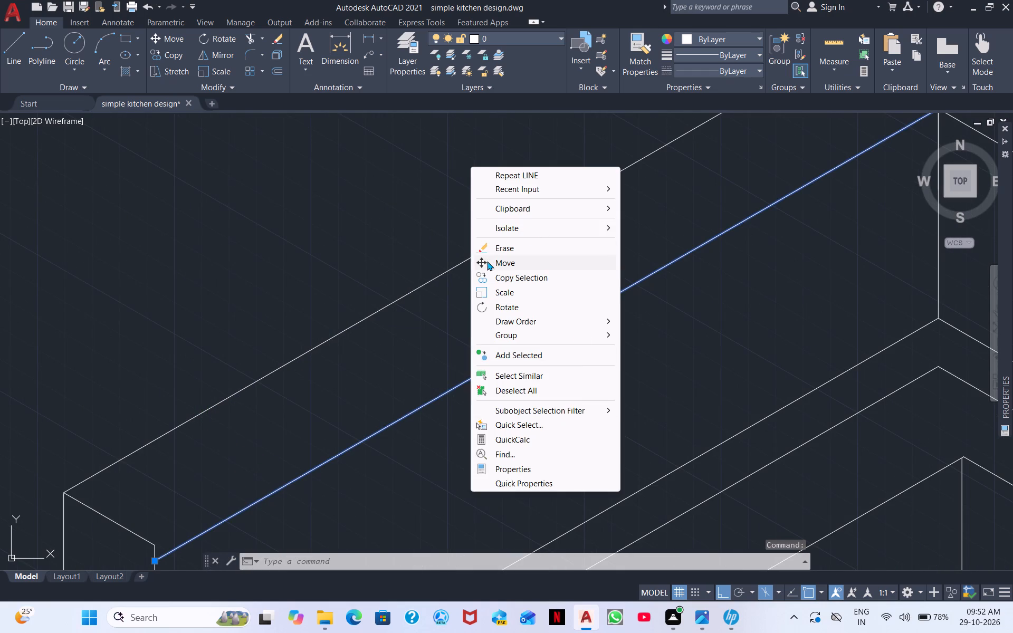
left_click(502, 249)
Redraw the left wall unit's front upper edge on the top isoplane, from its end panel's front upper corner past the right unit's rear edge.
scroll(476, 316, "down", 2)
middle_click_drag(543, 334, 497, 318)
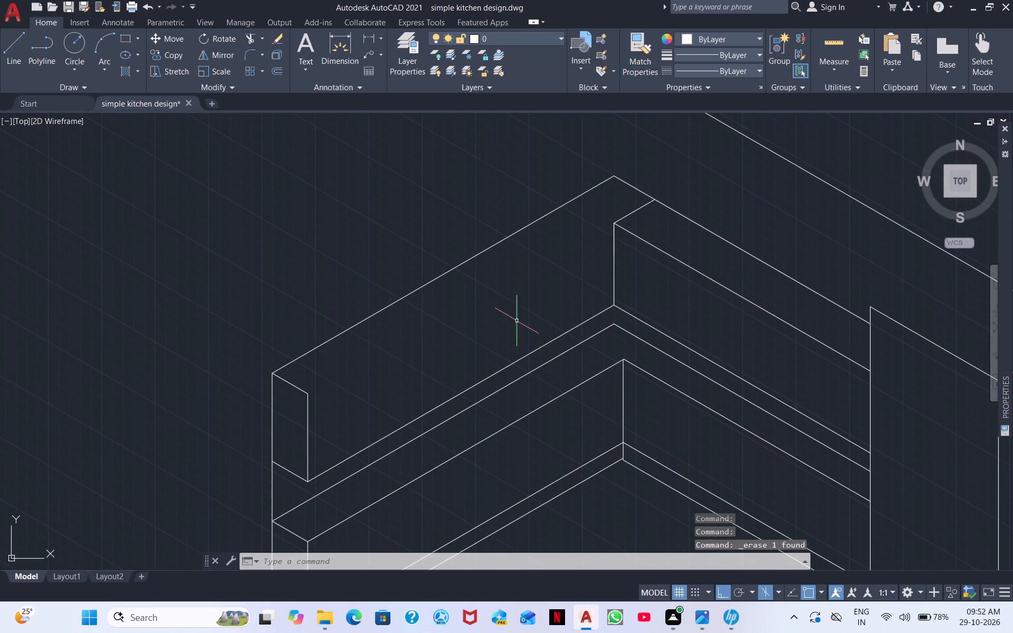
left_click(7, 50)
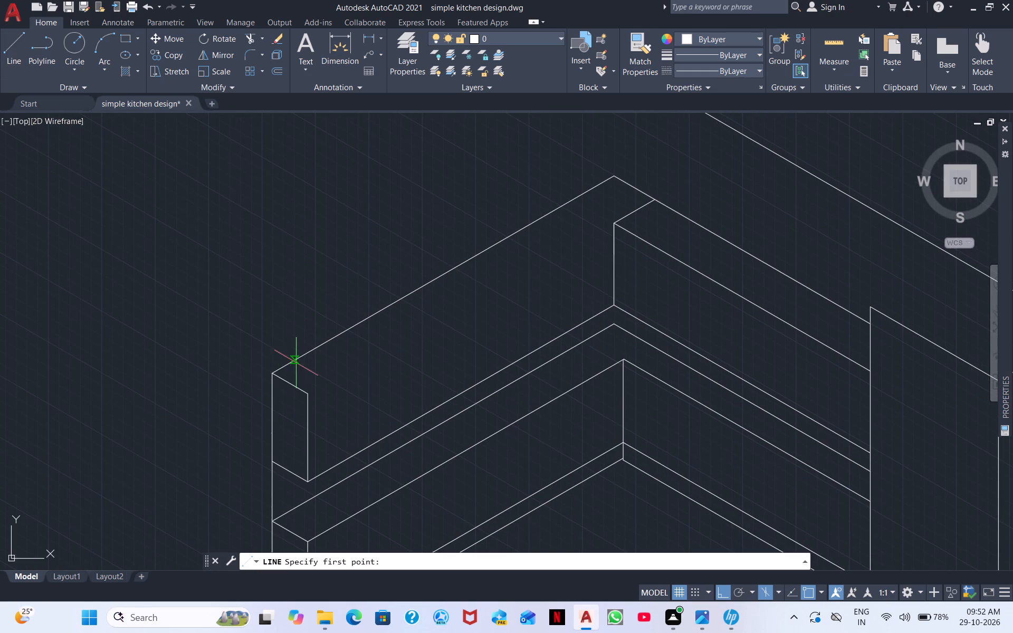
left_click(310, 394)
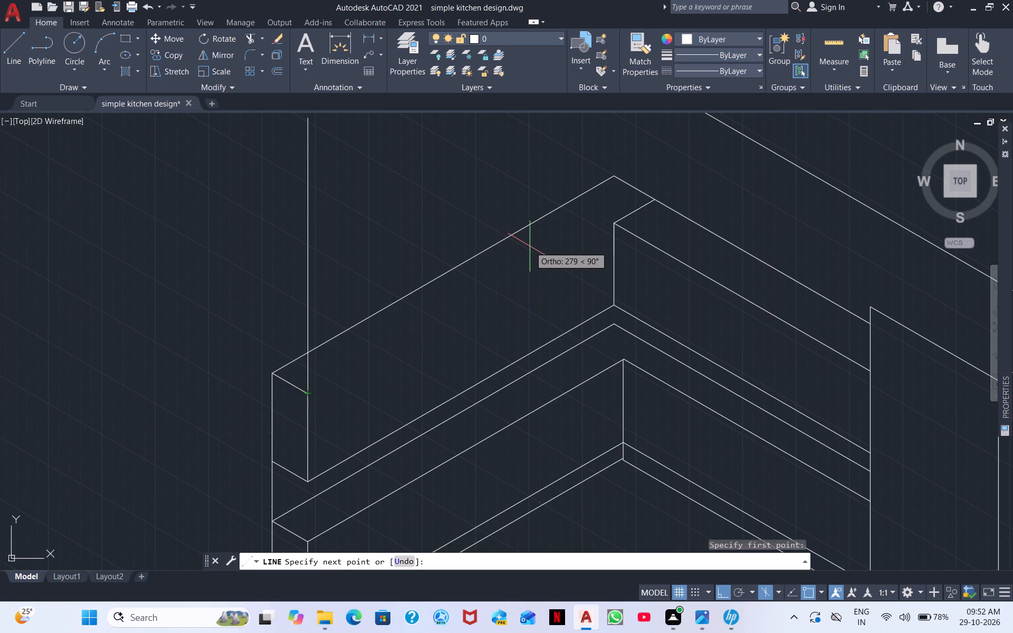
key("F5")
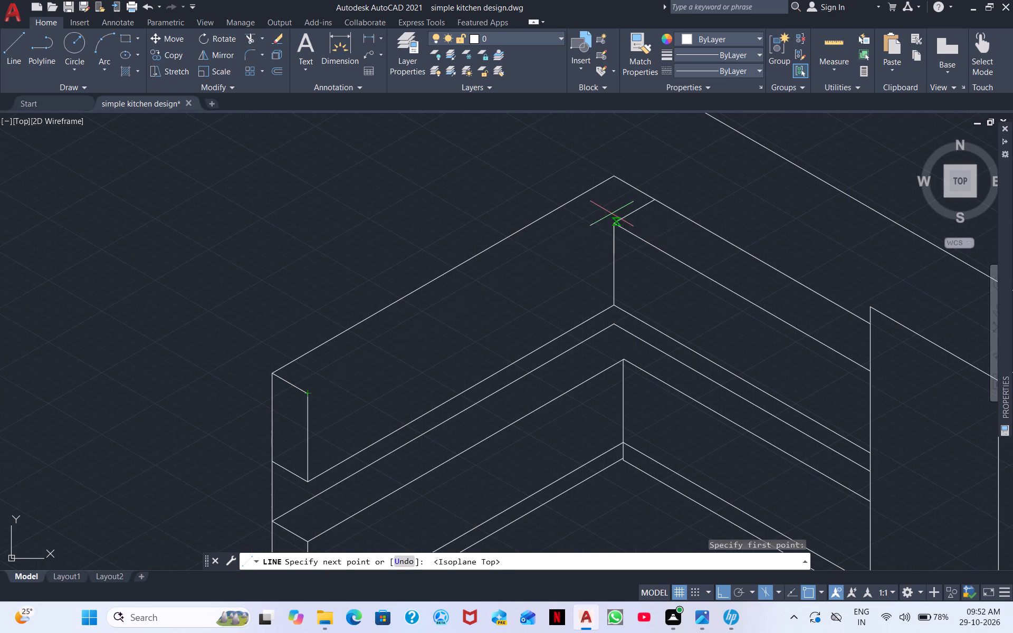
left_click(674, 166)
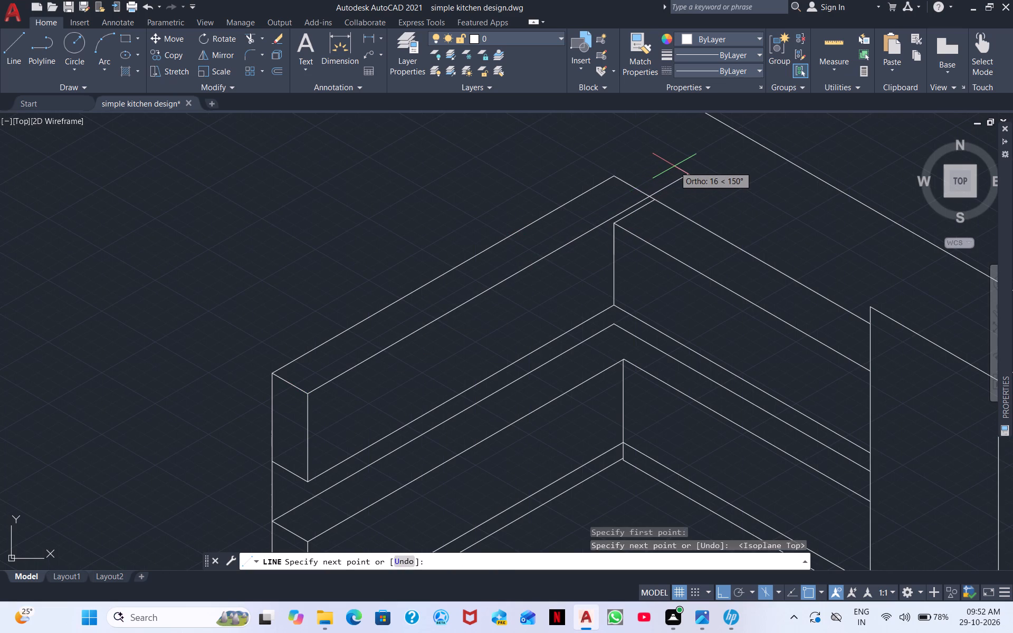
key("Escape")
Draw the tall cabinet's top side edge from its inner front upper corner slanting back past the rear top edge.
middle_click_drag(818, 210, 570, 213)
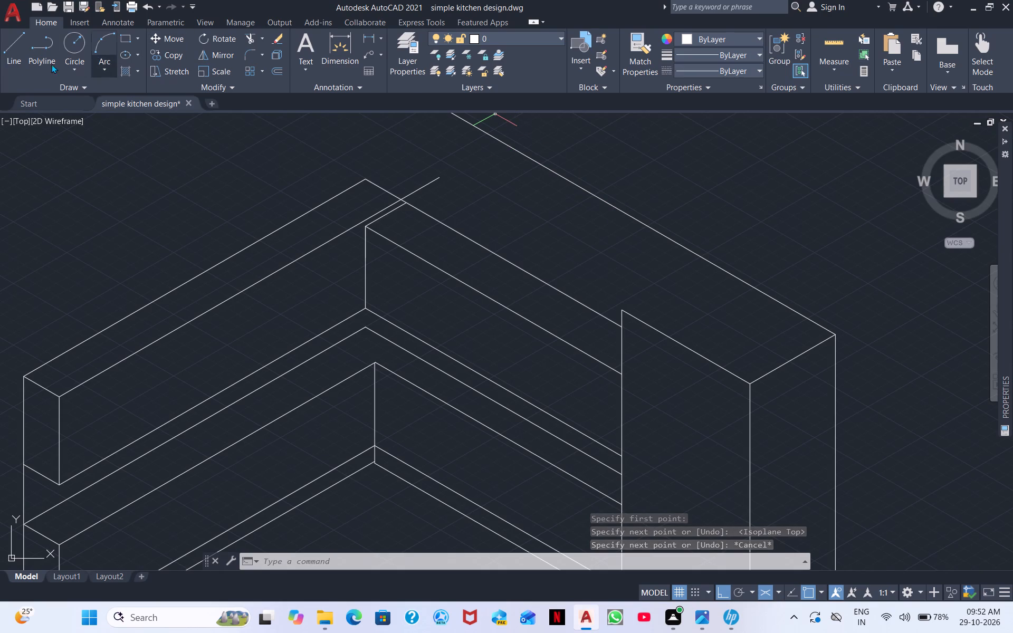
left_click(17, 57)
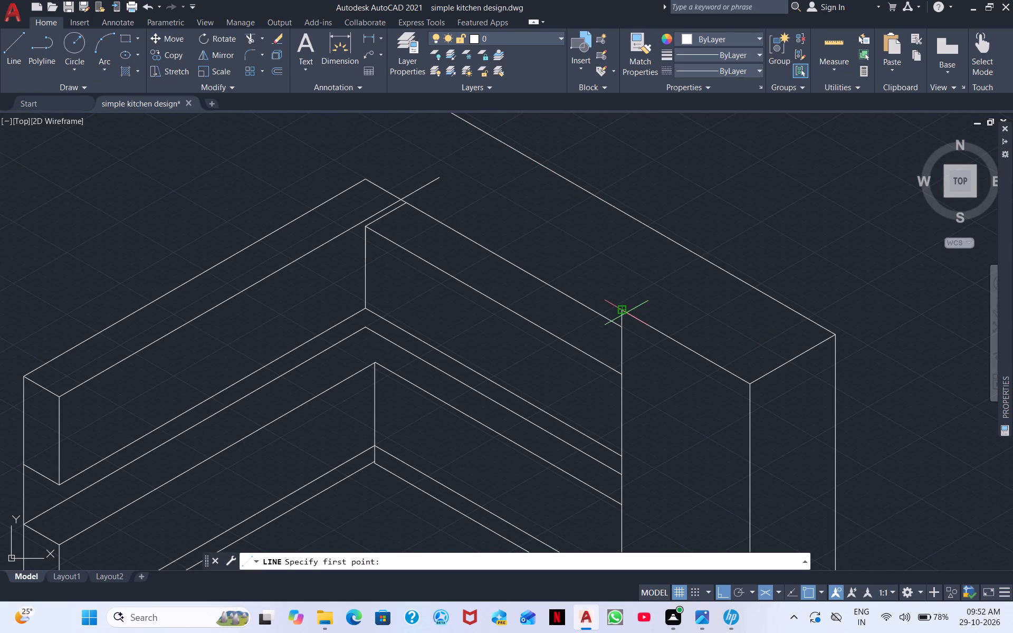
left_click_drag(626, 313, 630, 308)
left_click(772, 195)
key("Escape")
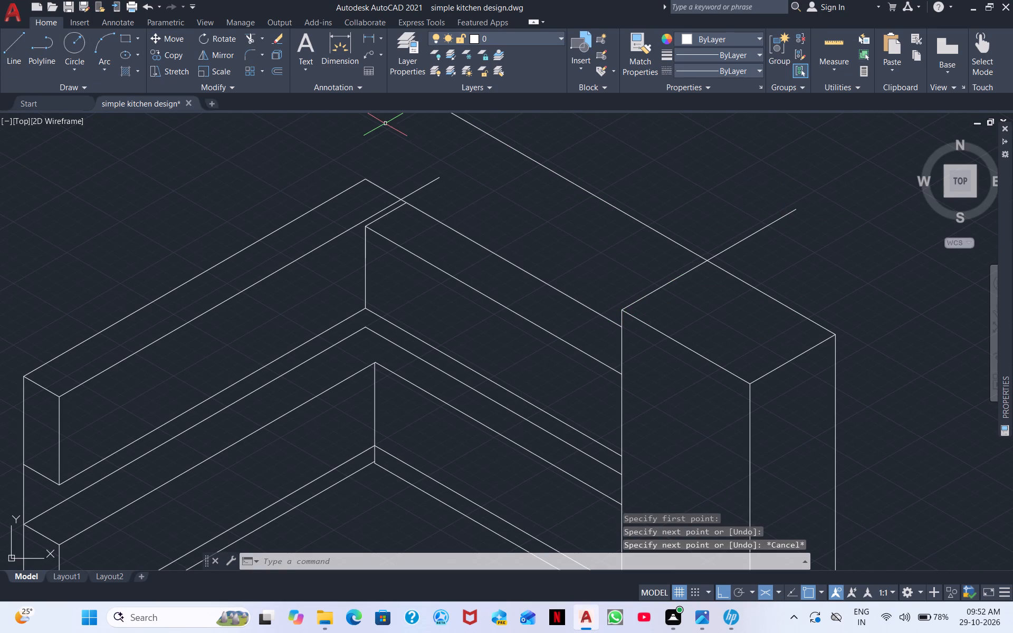
Trim the long overshoot of the tall cabinet's rear top edge beyond its new top side edge.
left_click(246, 35)
left_click_drag(570, 161, 562, 190)
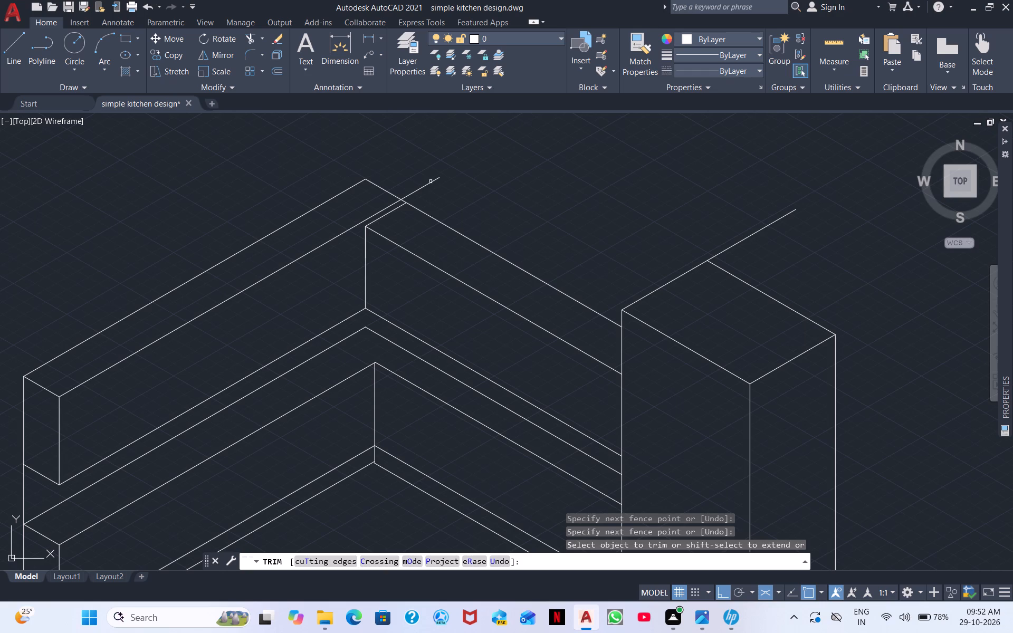
Trim the surplus diagonals at the wall units' inner upper corner and extend the right unit's front upper edge to meet the left one.
left_click(429, 181)
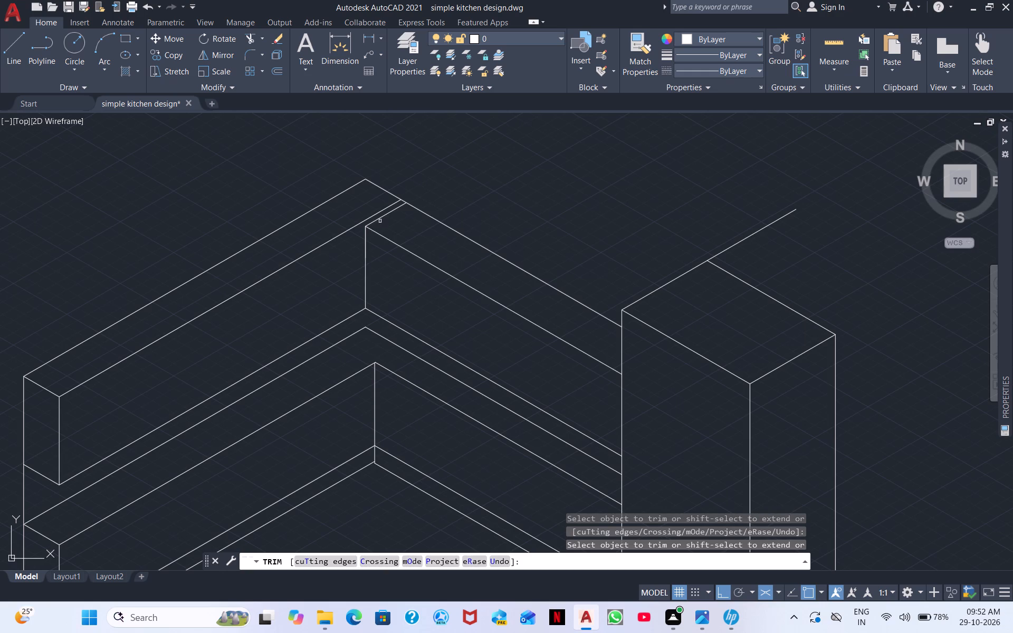
left_click(381, 217)
left_click_drag(427, 265, 442, 250, "shift")
left_click(442, 250, "shift")
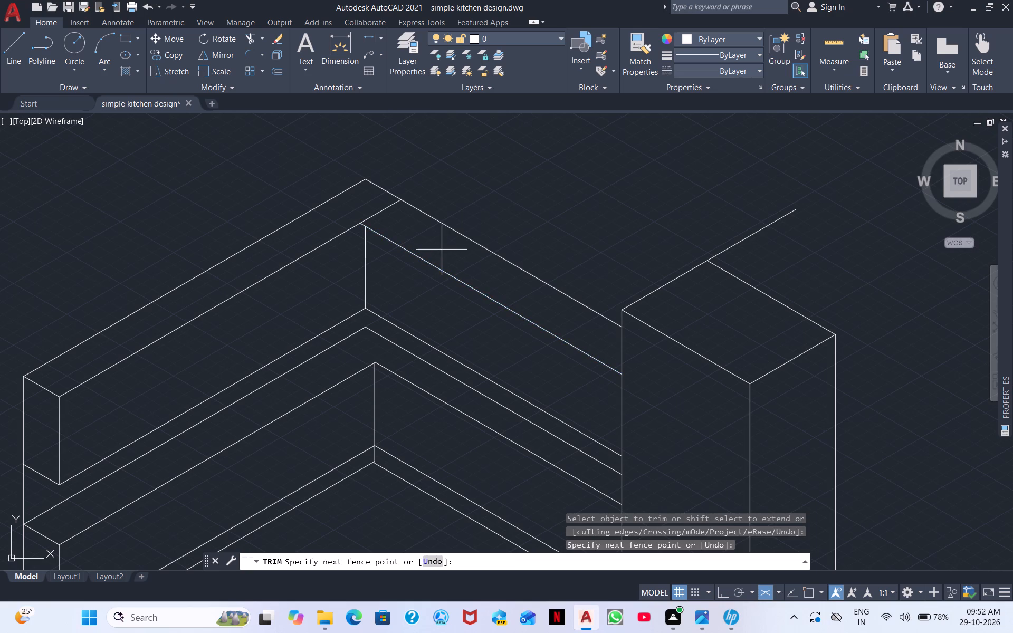
left_click(434, 233)
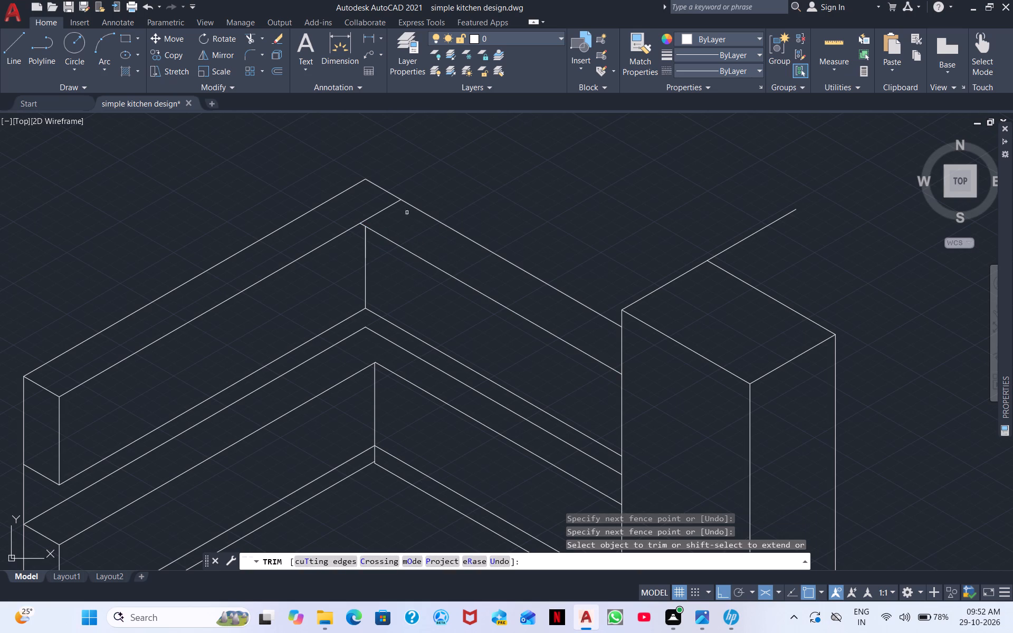
left_click_drag(377, 208, 383, 220)
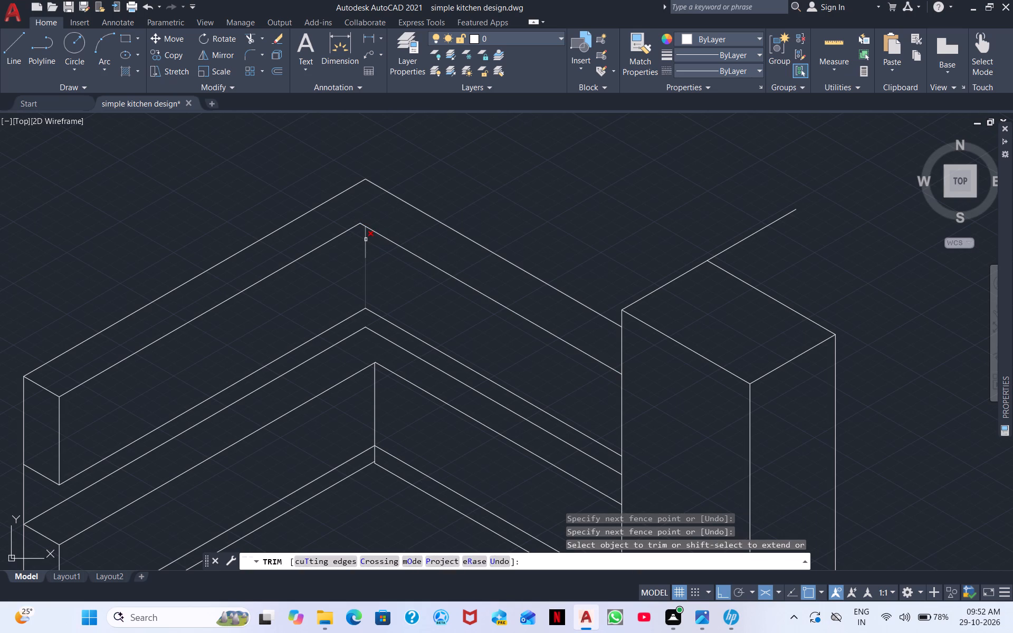
Remove the wall units' old inner corner vertical with Trim.
left_click(367, 241)
left_click_drag(367, 241, 355, 246)
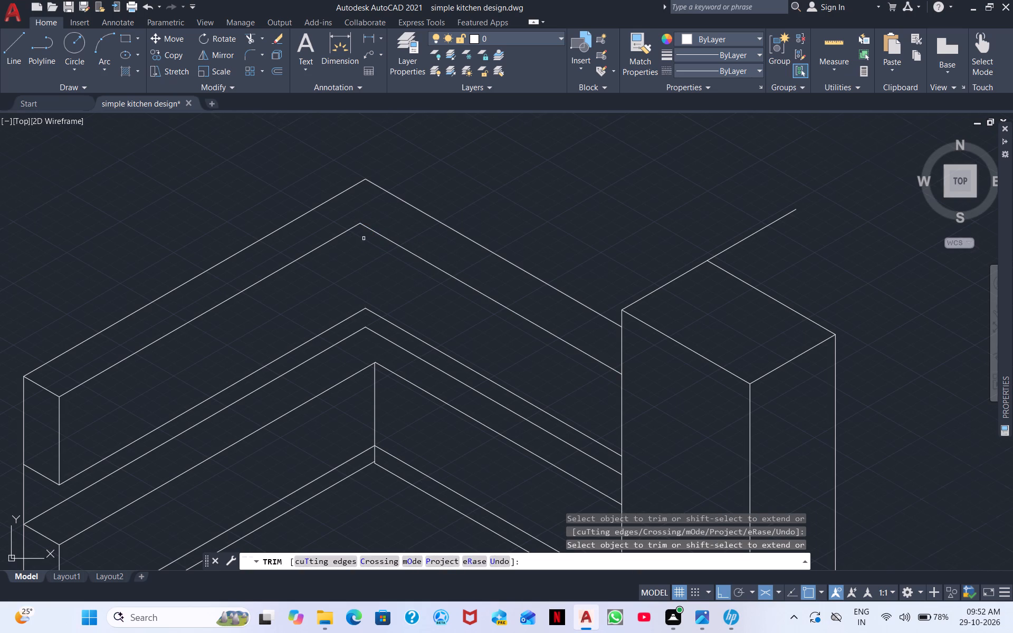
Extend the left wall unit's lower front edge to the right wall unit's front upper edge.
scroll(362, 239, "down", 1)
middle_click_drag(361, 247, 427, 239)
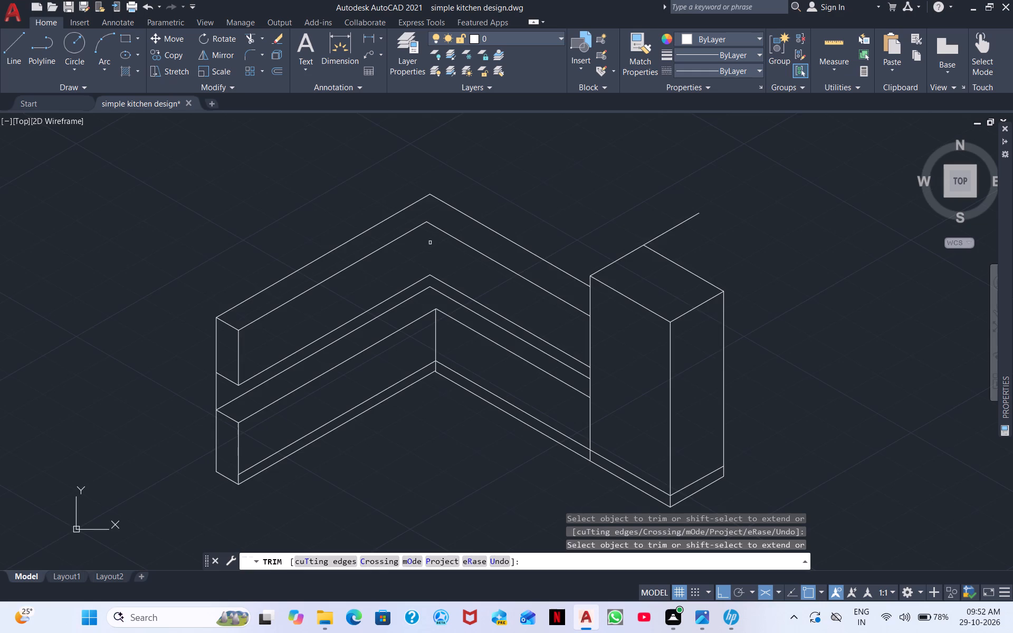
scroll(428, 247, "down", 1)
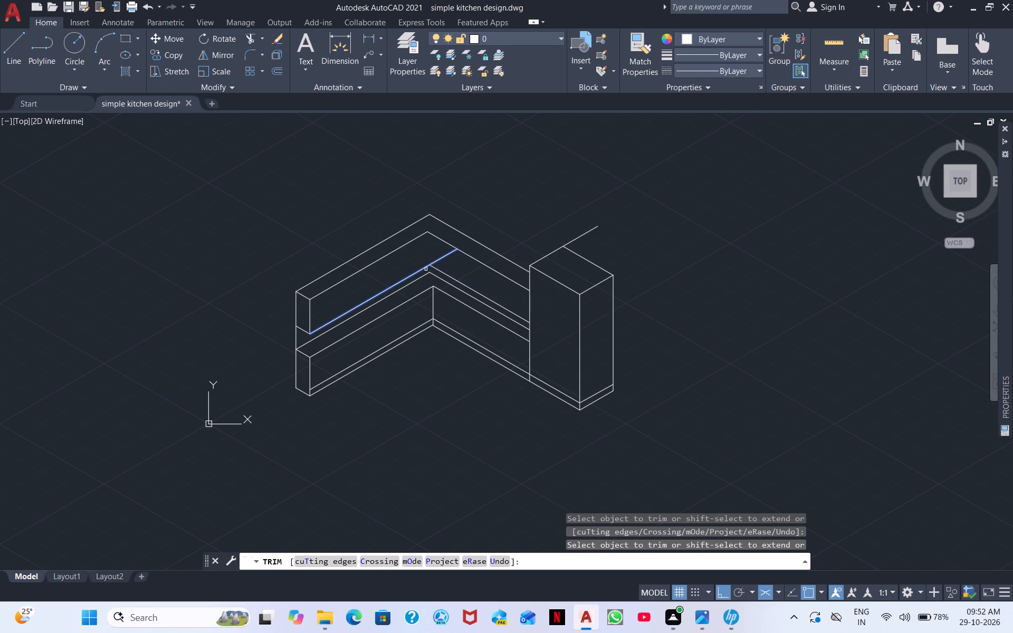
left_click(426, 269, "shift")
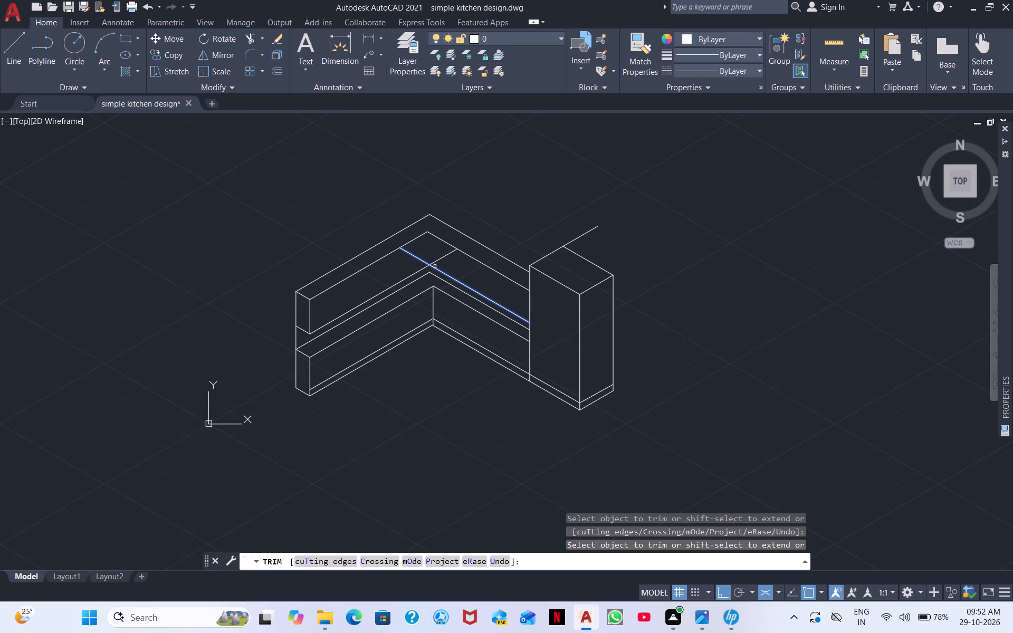
Draw the wall units' inner corner edge from the front upper edges' meeting point to the lower front edges' meeting point.
left_click(18, 62, "shift")
left_click_drag(429, 232, 429, 239, "shift")
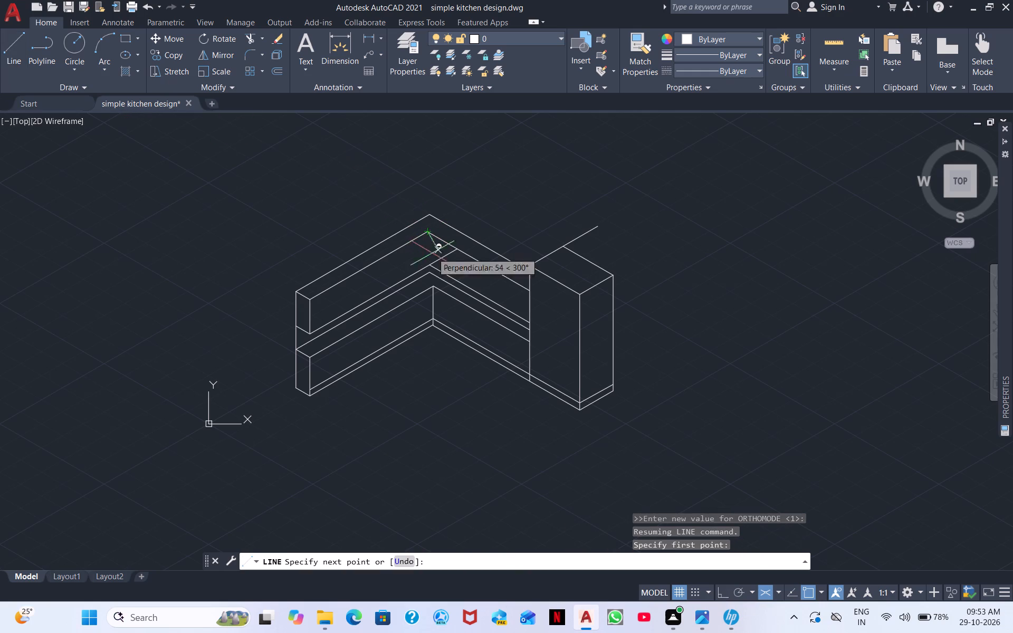
scroll(432, 269, "up", 3, "shift")
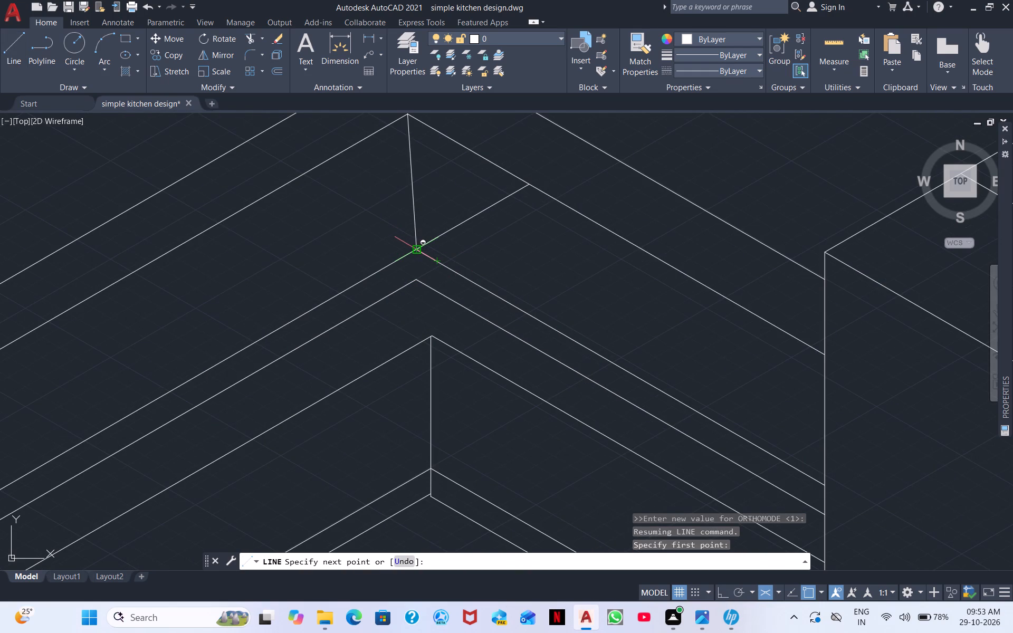
left_click(414, 247, "shift")
key("Escape")
scroll(452, 235, "down", 1)
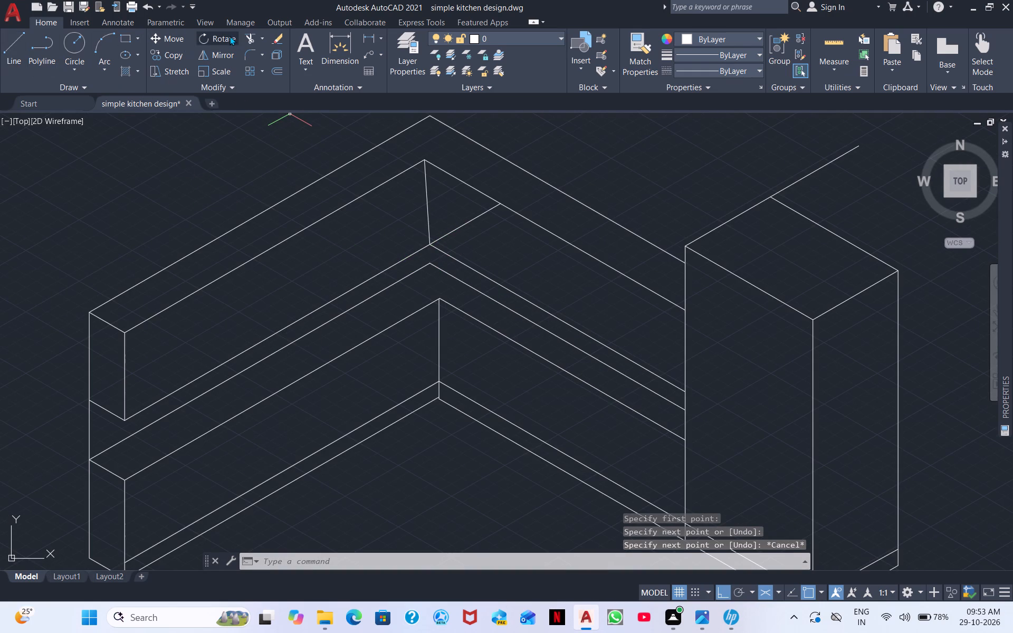
Trim the left wall unit's lower front edge where it runs past the inner corner across the right unit's face.
left_click(253, 37)
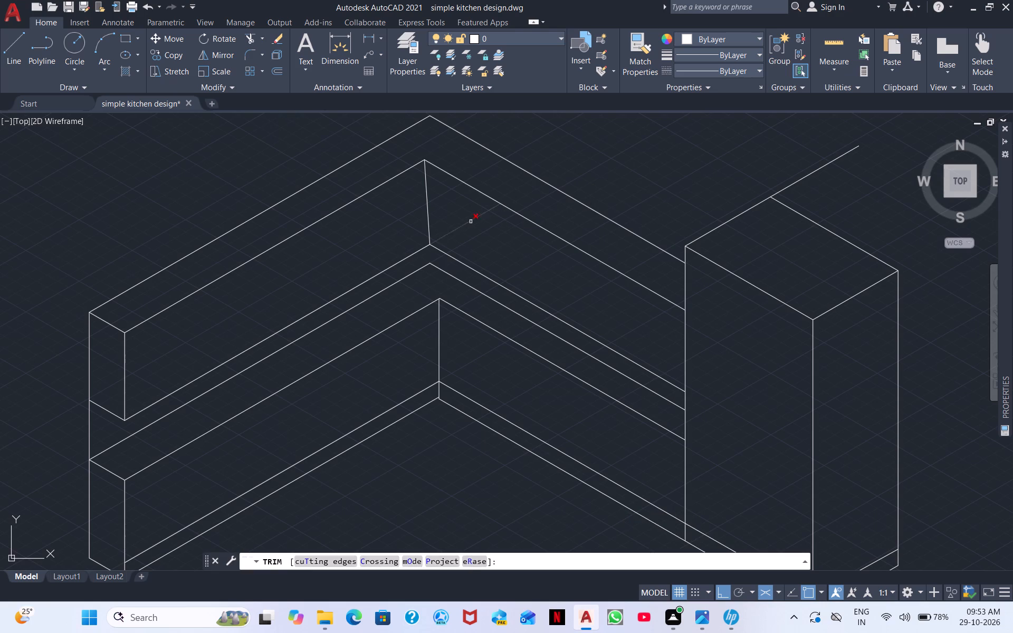
left_click(471, 222)
scroll(462, 226, "down", 2)
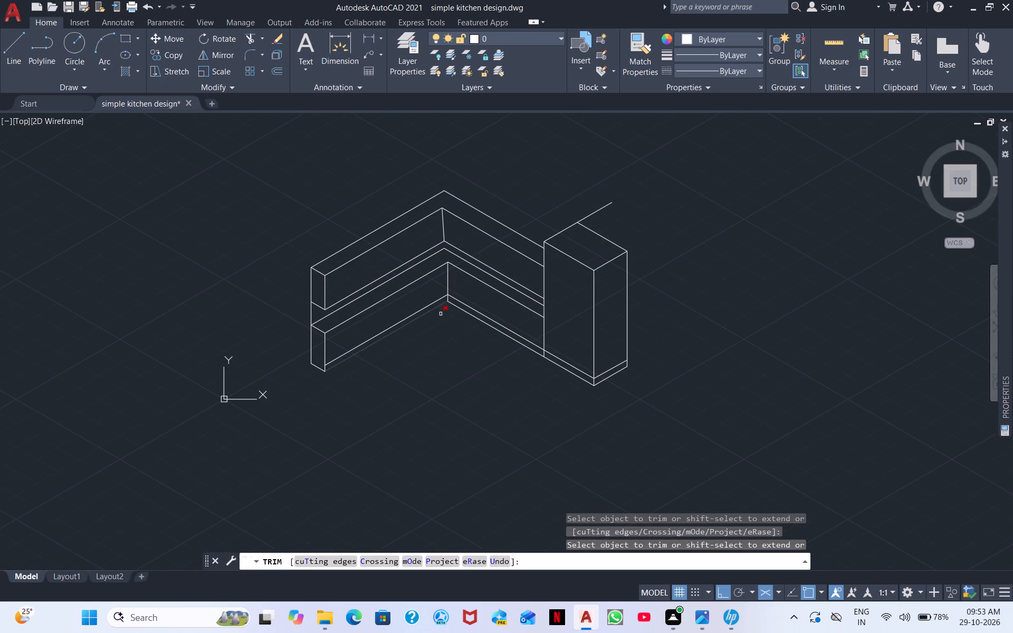
right_click(444, 388)
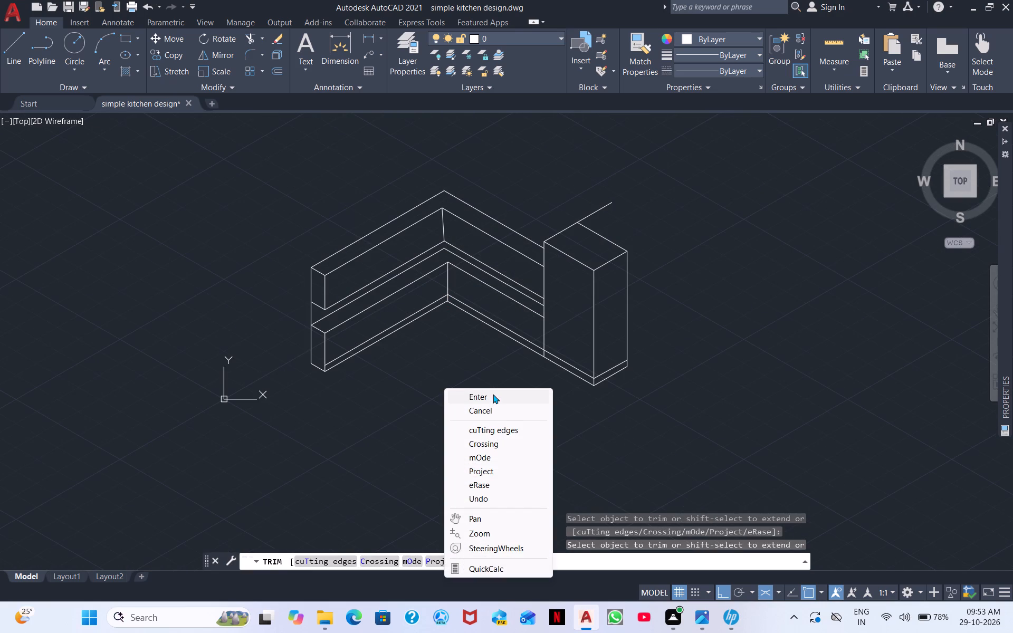
Finish trimming and examine the wall units' inner corner, the base units and the tall cabinet for remaining work.
left_click(493, 394)
scroll(610, 419, "down", 1)
middle_click_drag(655, 388, 677, 369)
scroll(613, 399, "up", 3)
middle_click_drag(391, 393, 558, 594)
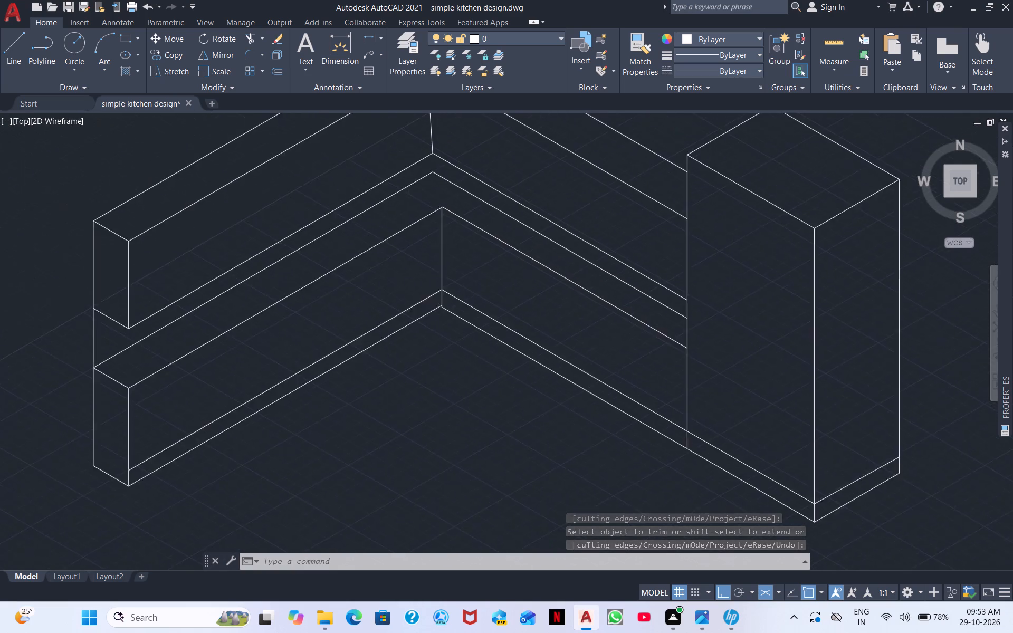
middle_click_drag(558, 594, 632, 632)
middle_click_drag(307, 416, 318, 469)
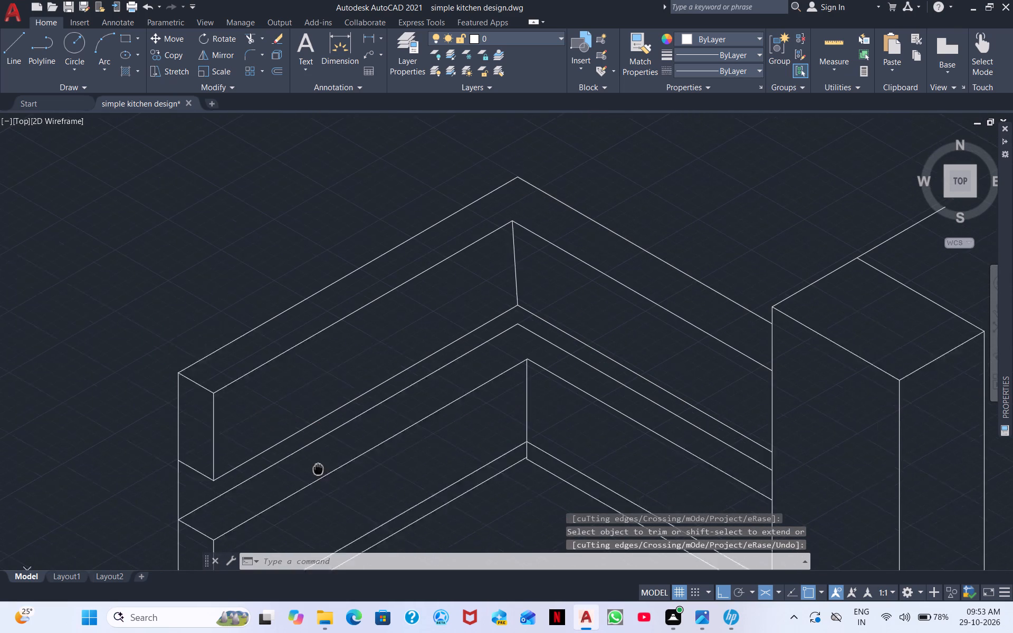
middle_click_drag(318, 469, 323, 484)
middle_click_drag(321, 414, 351, 367)
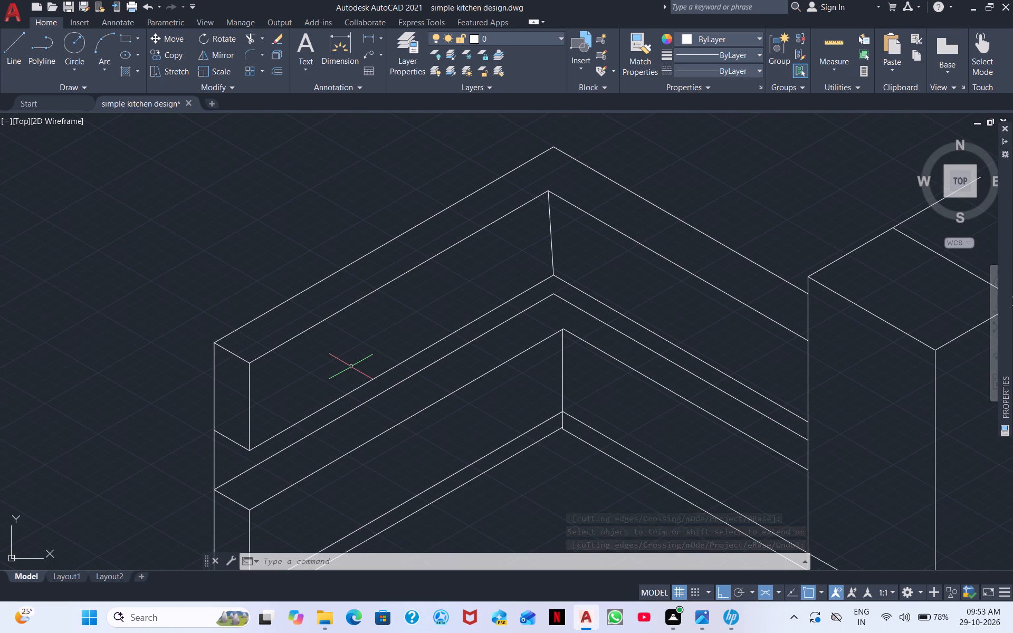
scroll(448, 346, "down", 1)
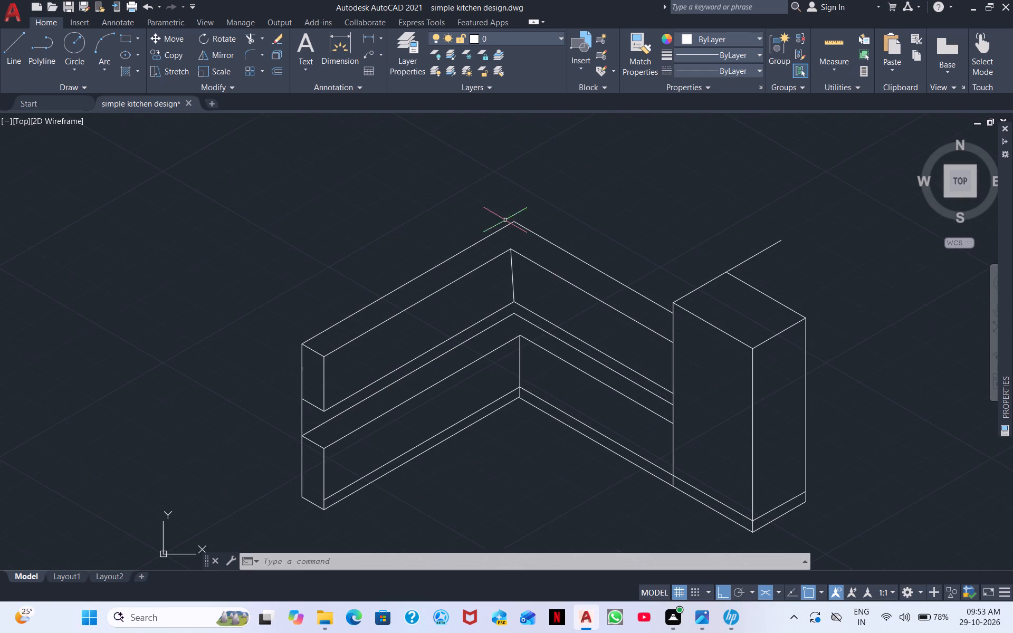
scroll(558, 284, "up", 2)
middle_click_drag(713, 328, 621, 279)
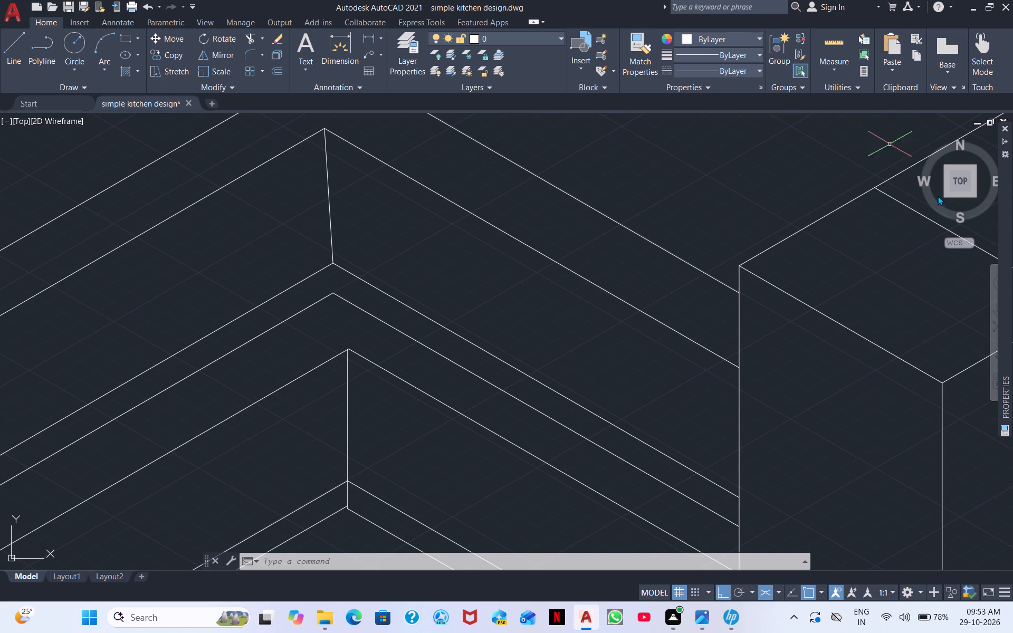
middle_click_drag(641, 444, 667, 388)
scroll(555, 413, "down", 1)
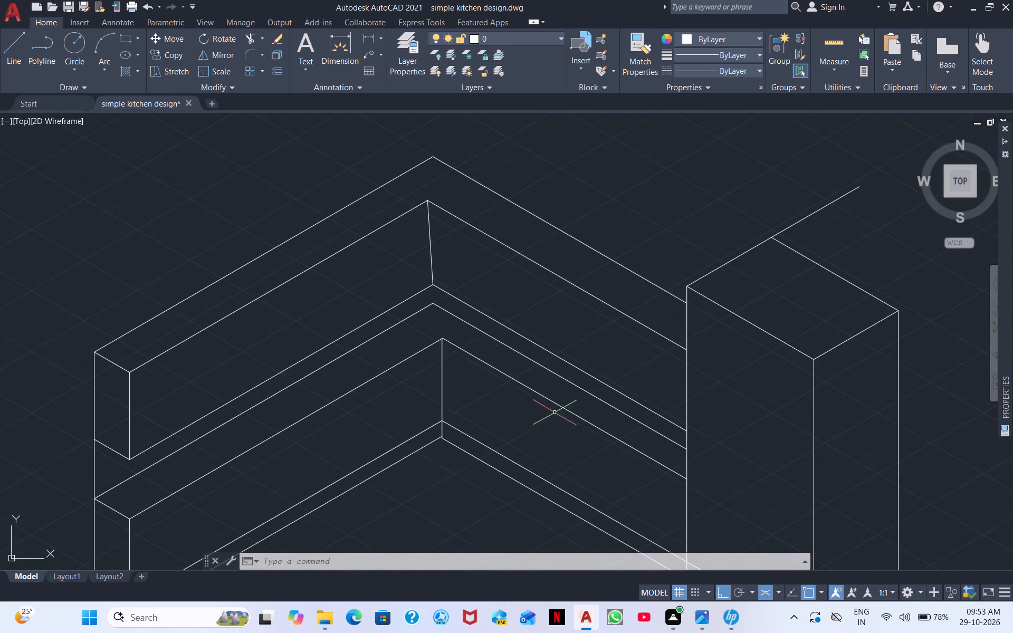
middle_click_drag(576, 430, 723, 385)
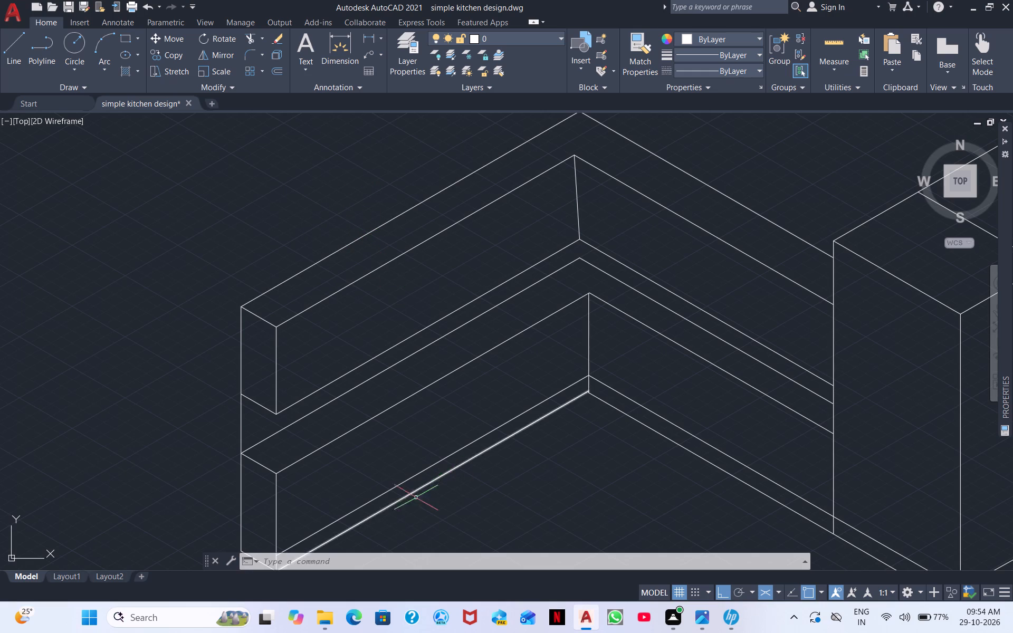
middle_click_drag(900, 366, 782, 338)
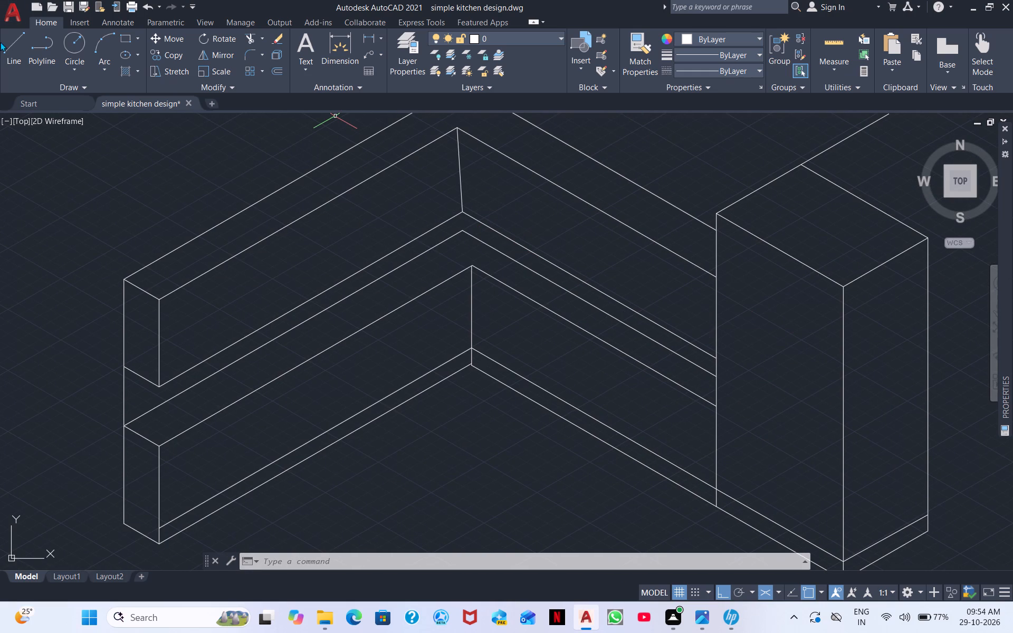
Draw a vertical line on the tall cabinet's left face, just inside its rear edge, from the plinth line up past the top edge.
left_click(25, 35)
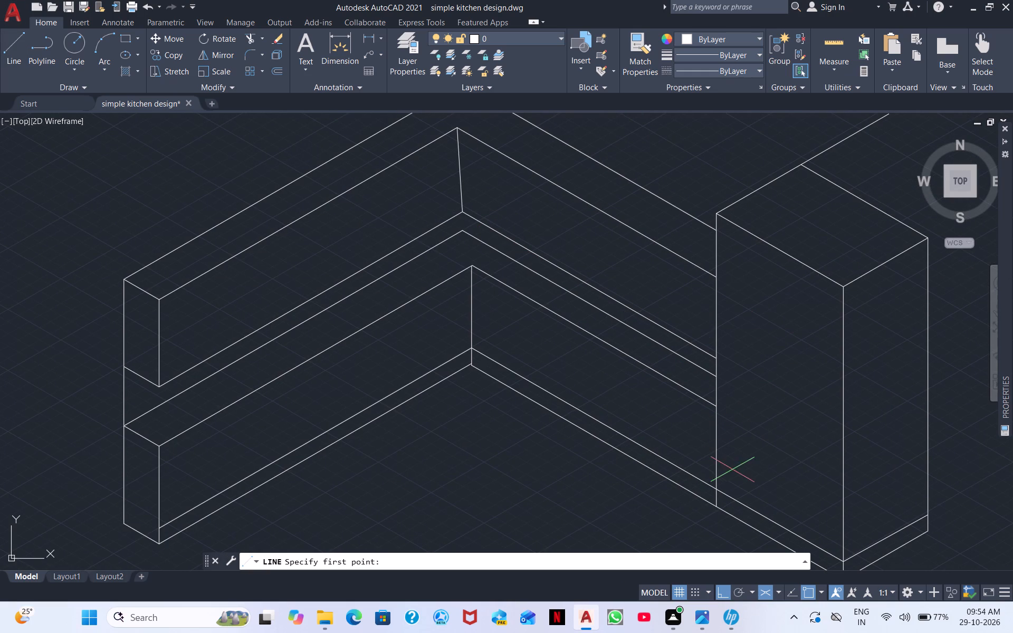
scroll(720, 491, "up", 4)
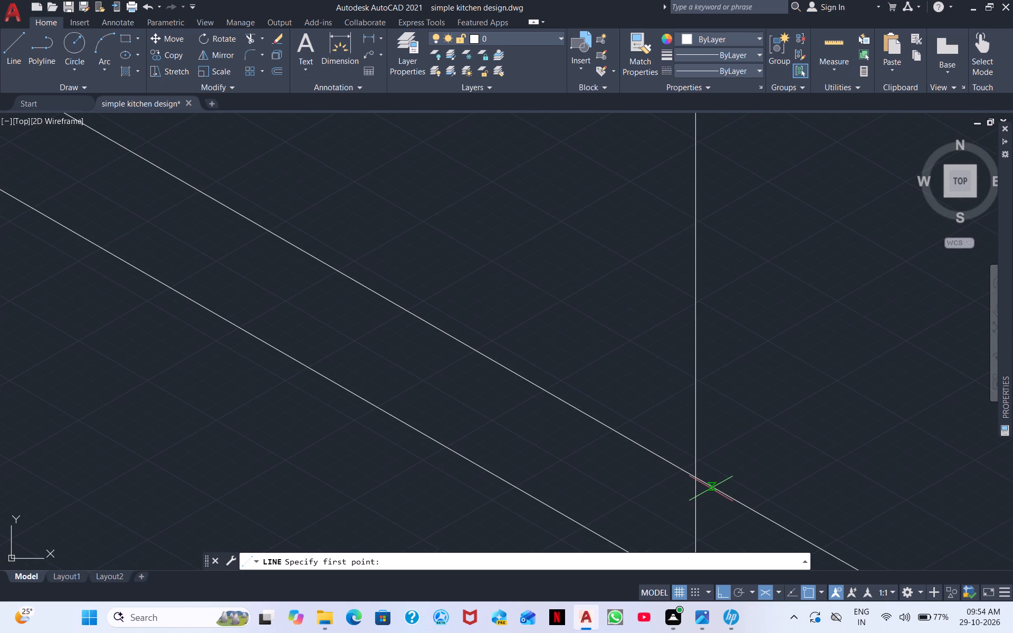
left_click(711, 488)
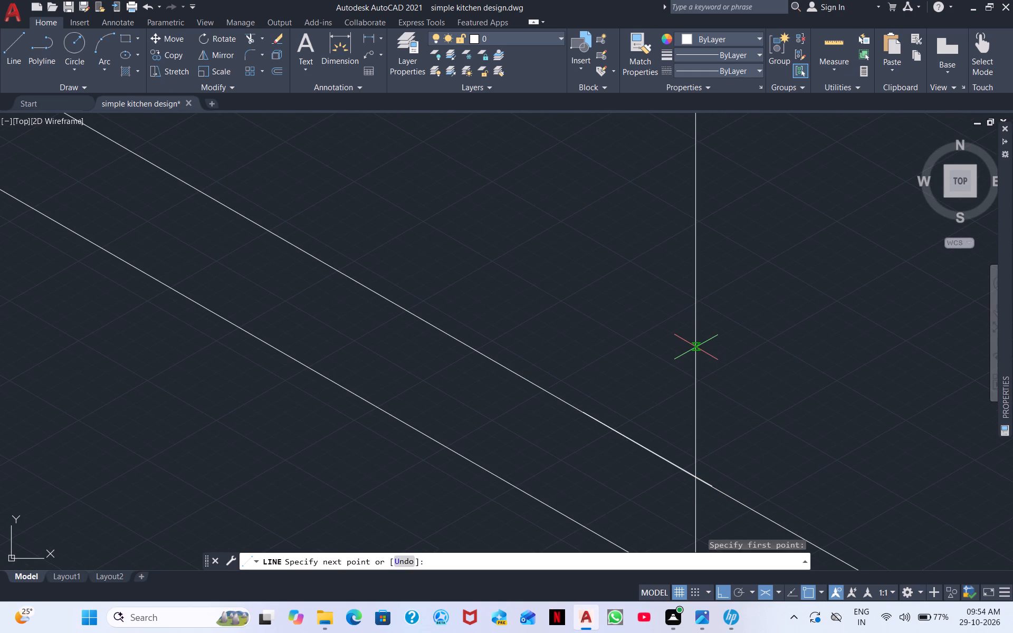
key("F5")
scroll(732, 229, "down", 3)
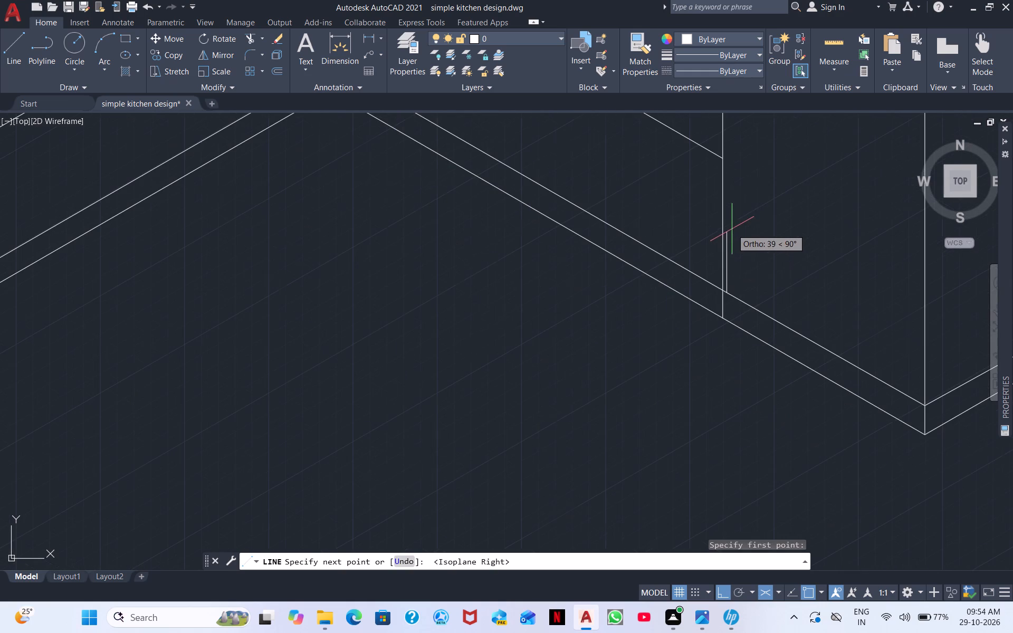
middle_click_drag(740, 176, 618, 554)
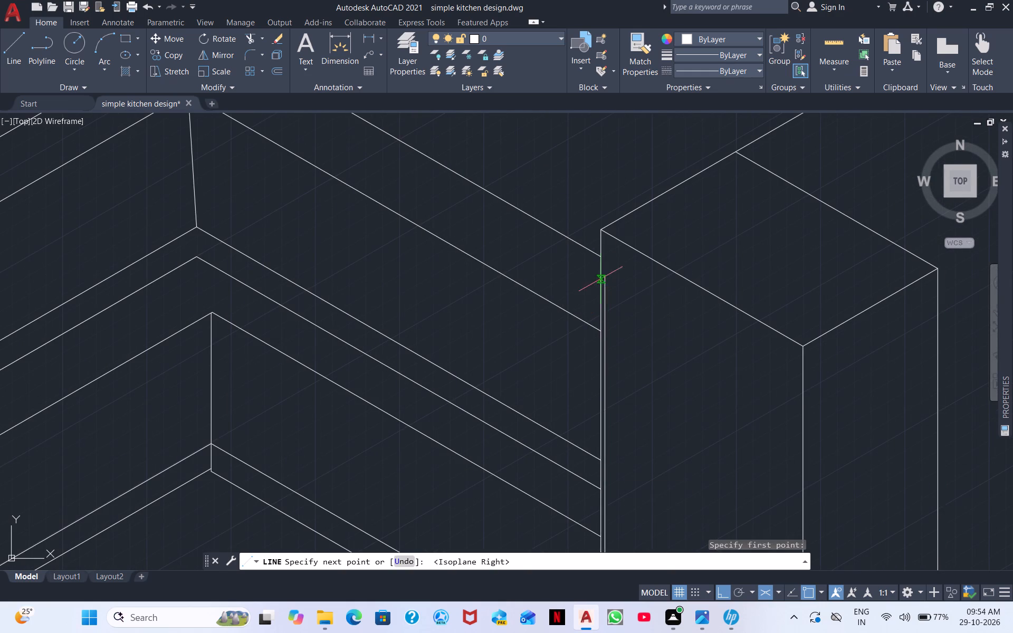
left_click(617, 197)
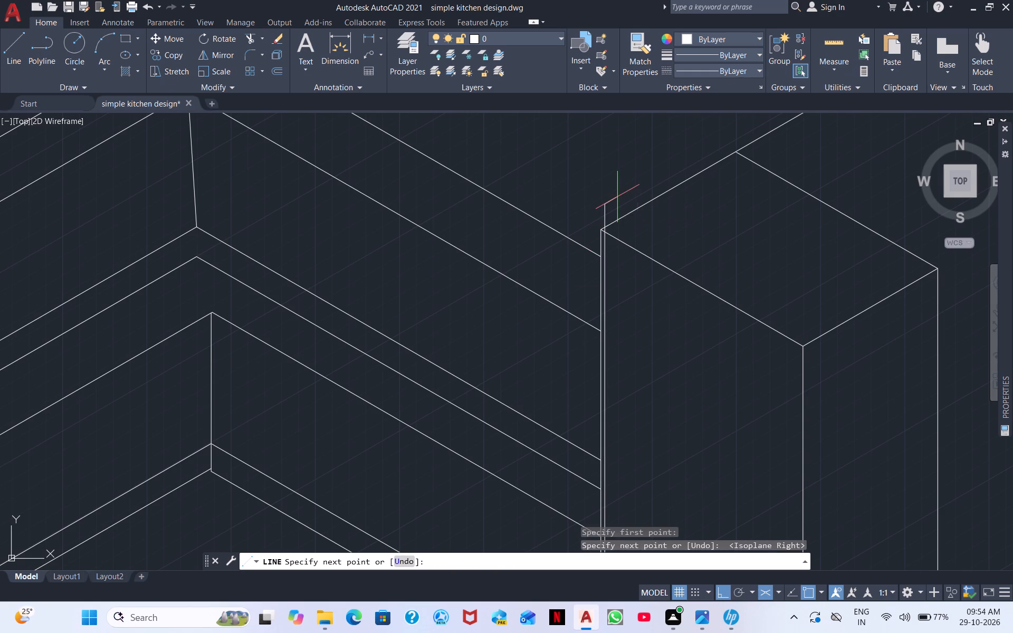
key("Escape")
In the left isoplane, draw a line just below the tall cabinet's left-face top edge, from the rear vertical edge past the front corner.
right_click(623, 349)
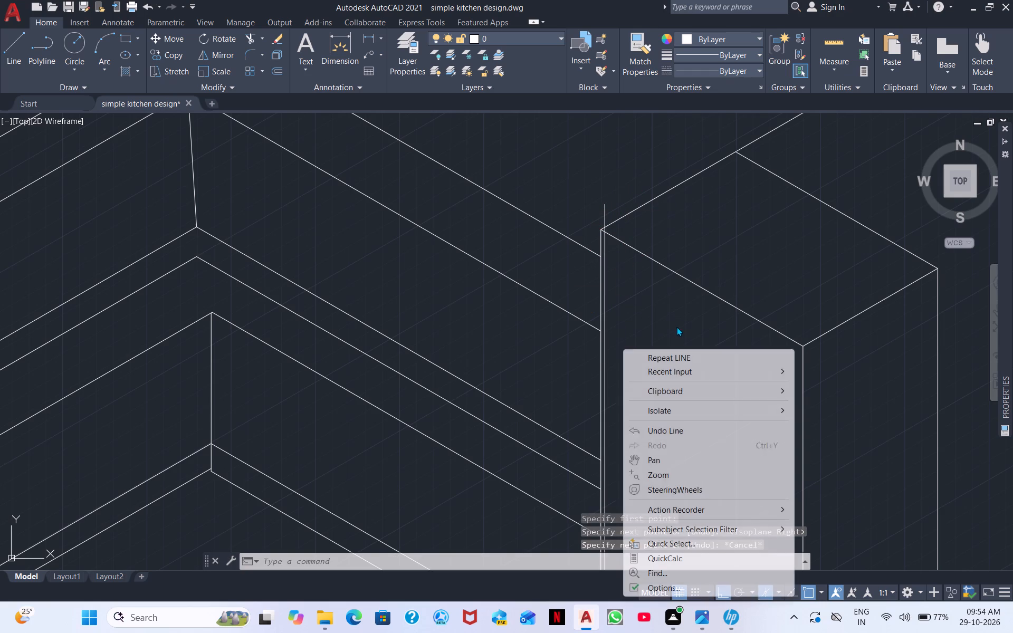
left_click(665, 361)
scroll(597, 200, "up", 3)
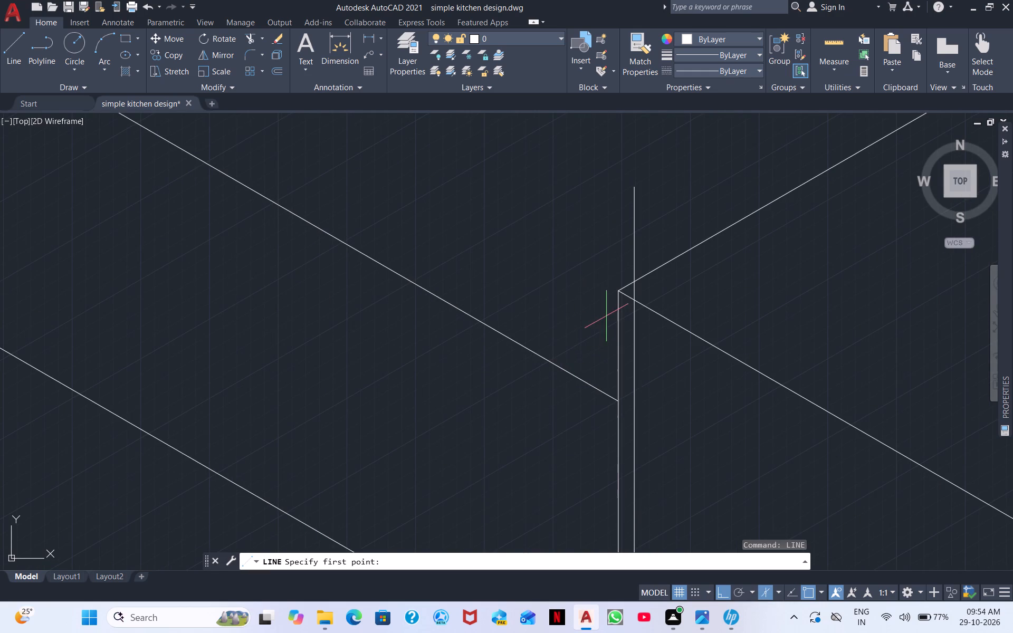
left_click(616, 319)
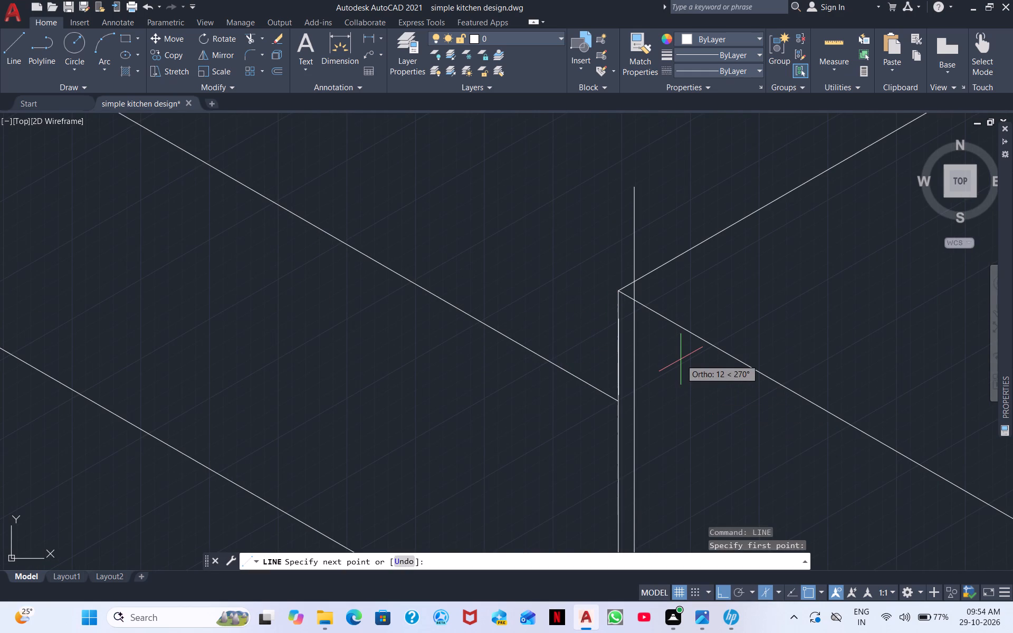
key("F5")
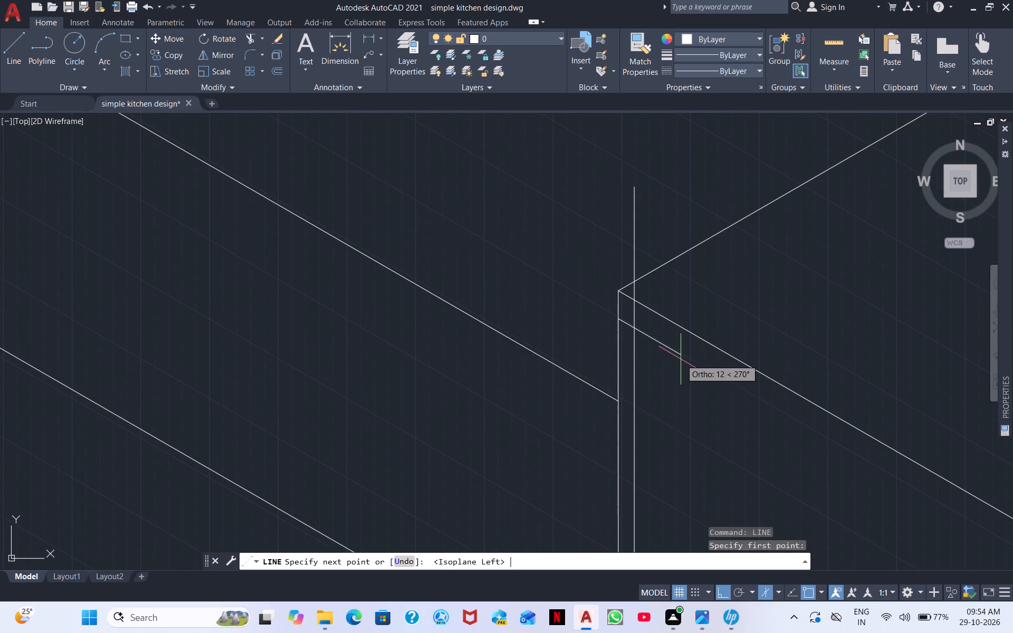
scroll(808, 467, "down", 3)
middle_click_drag(928, 536, 853, 476)
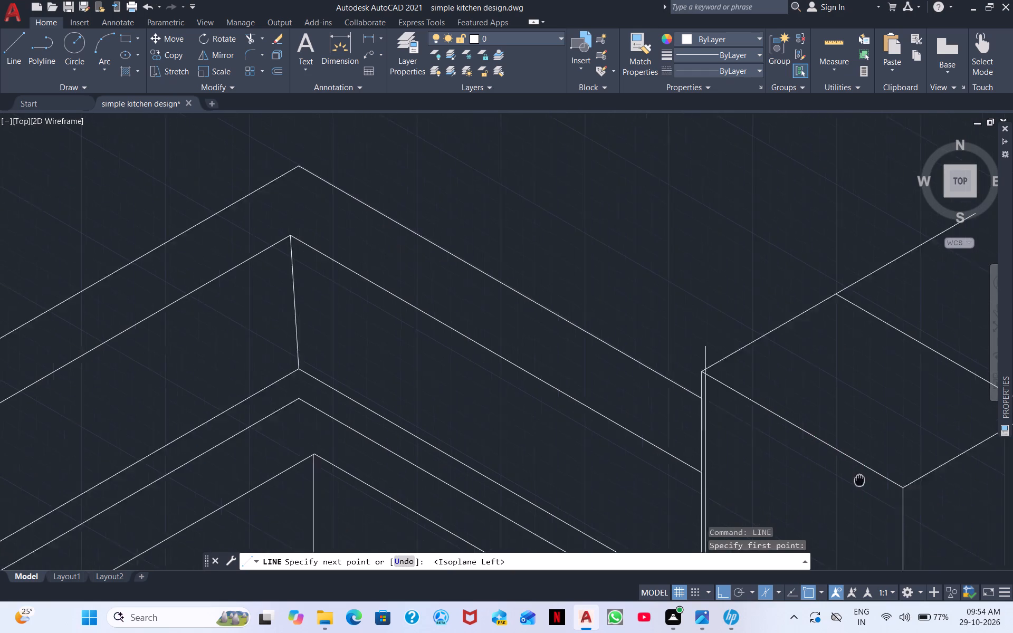
middle_click_drag(853, 476, 678, 391)
left_click(754, 421)
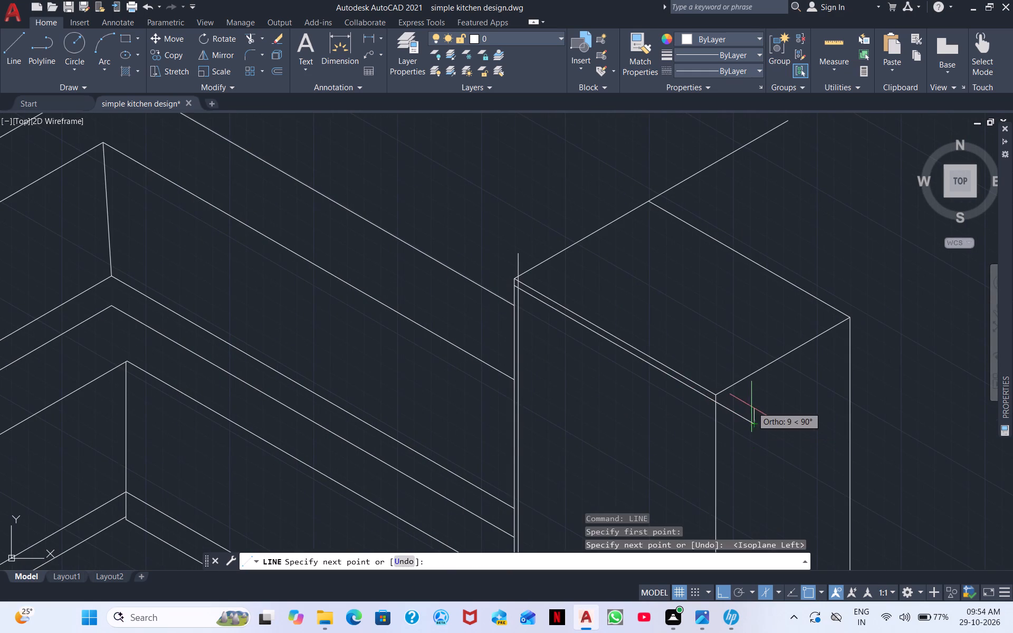
right_click(781, 462)
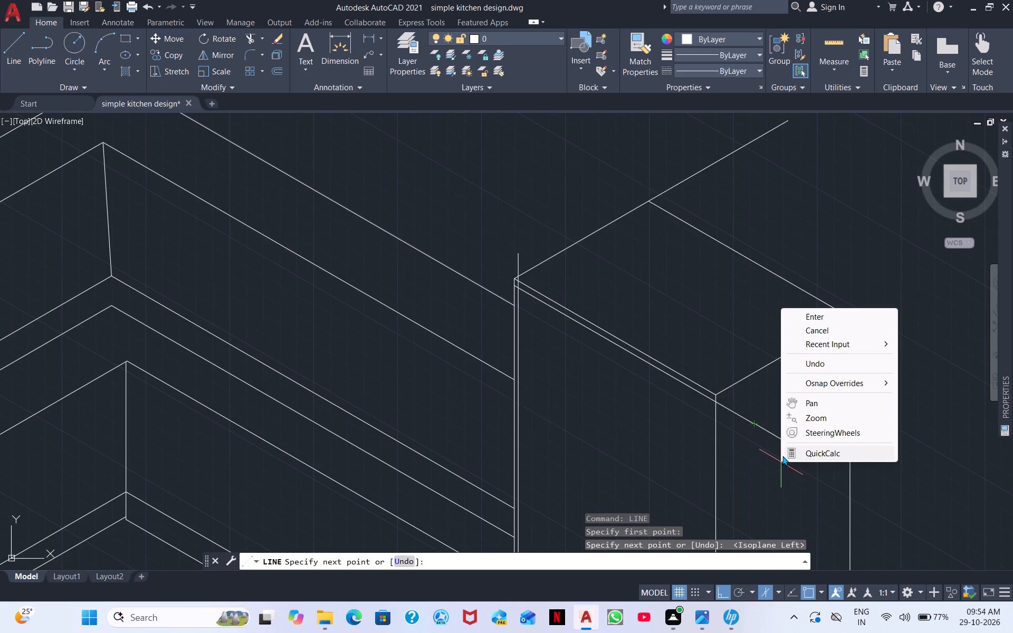
left_click(837, 329)
Draw a vertical line on the tall cabinet's left face, just inside the front corner edge, from the top edge down past the plinth line.
right_click(743, 453)
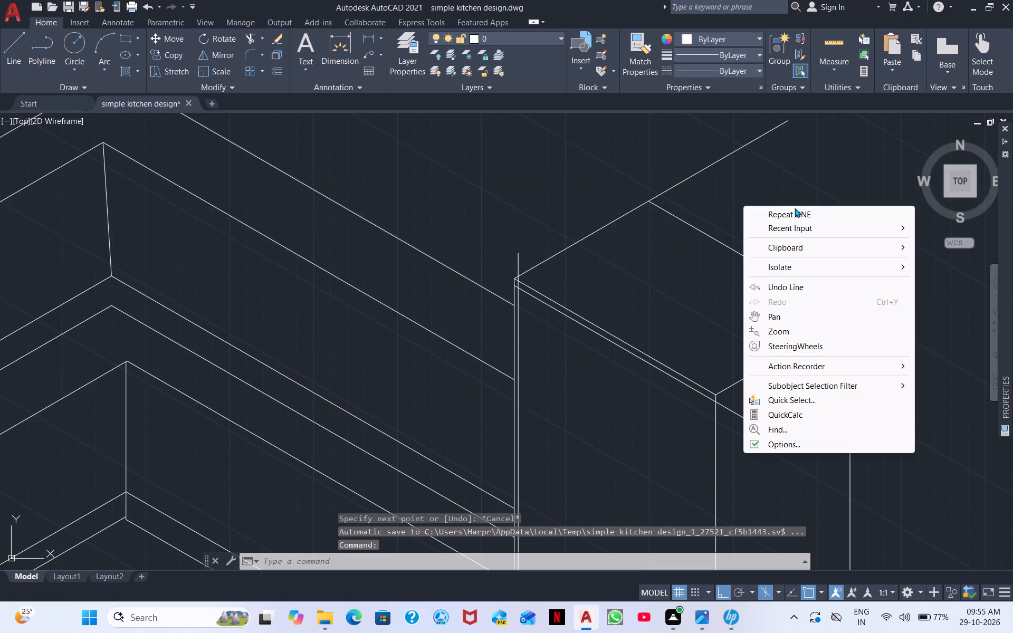
left_click(795, 208)
scroll(694, 387, "up", 2)
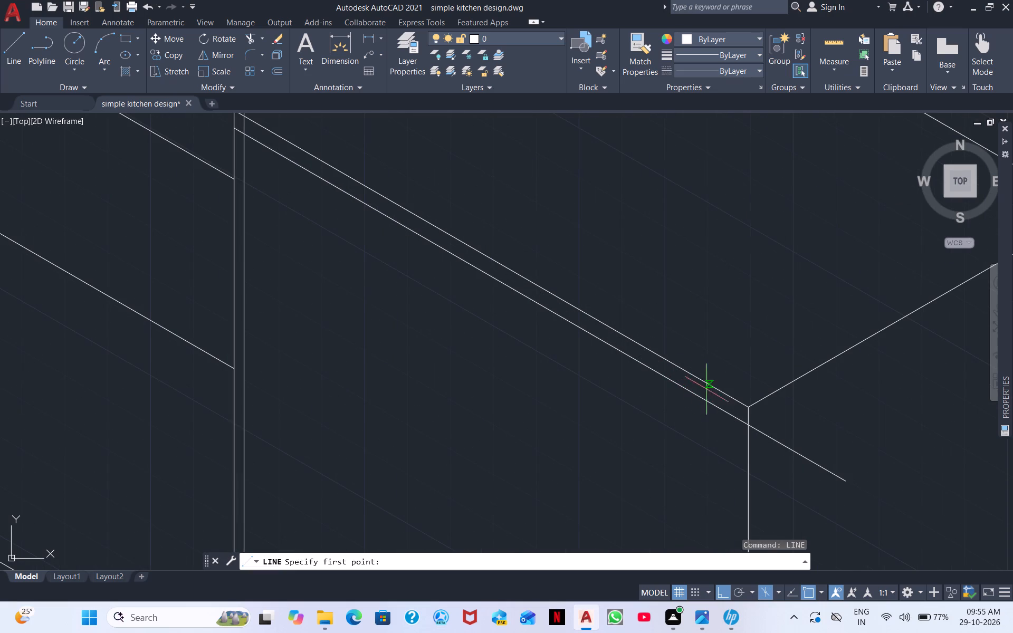
left_click(727, 395)
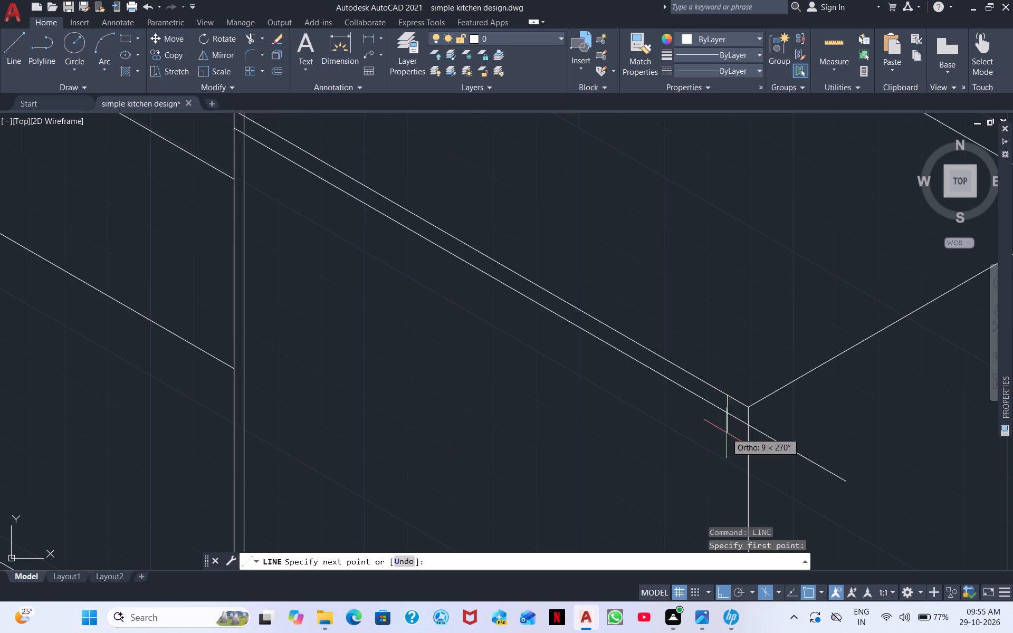
scroll(724, 445, "down", 3)
middle_click_drag(725, 452, 644, 211)
scroll(641, 205, "down", 3)
middle_click_drag(646, 308, 646, 351)
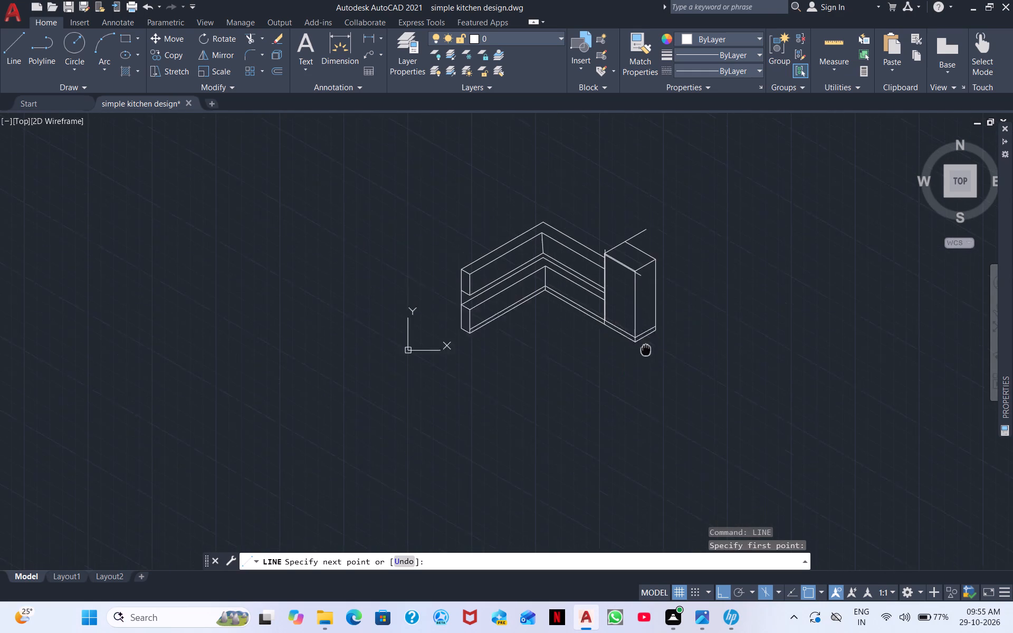
middle_click_drag(646, 351, 639, 388)
scroll(615, 381, "up", 4)
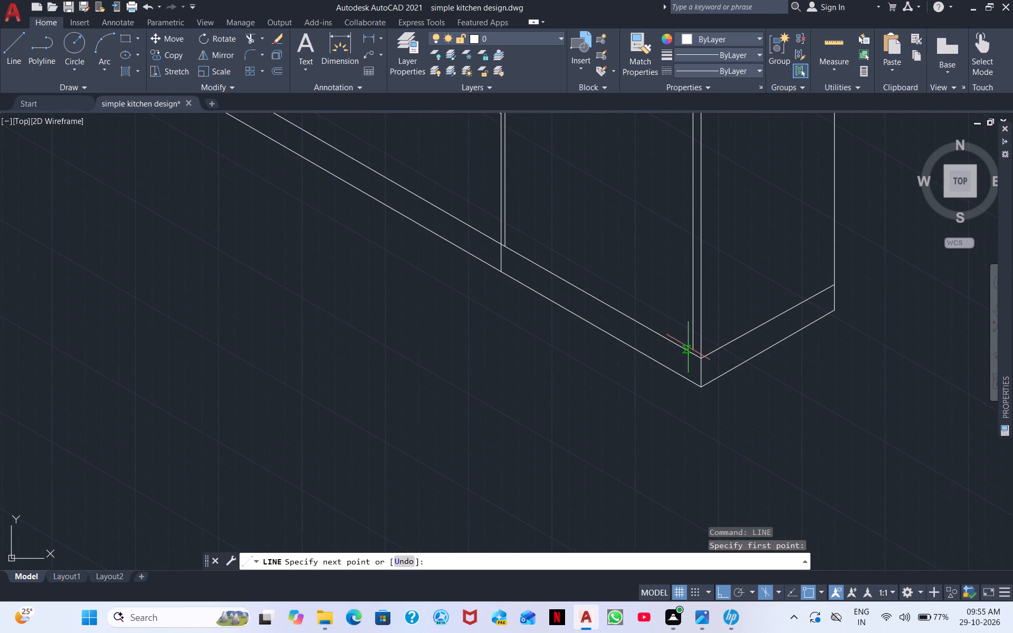
left_click(689, 351)
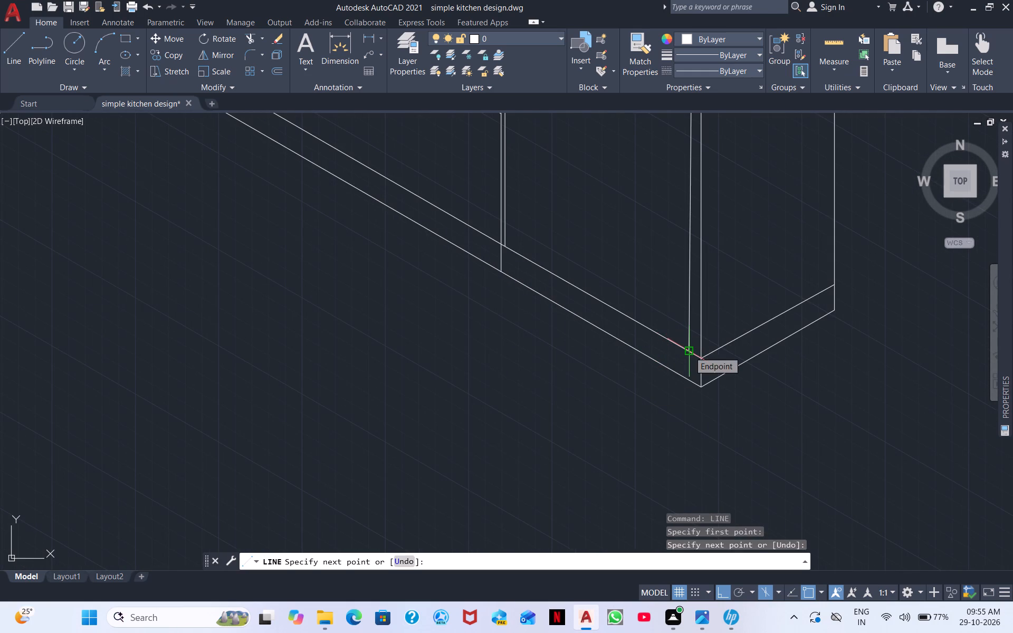
key("ctrl+z")
scroll(692, 353, "up", 3)
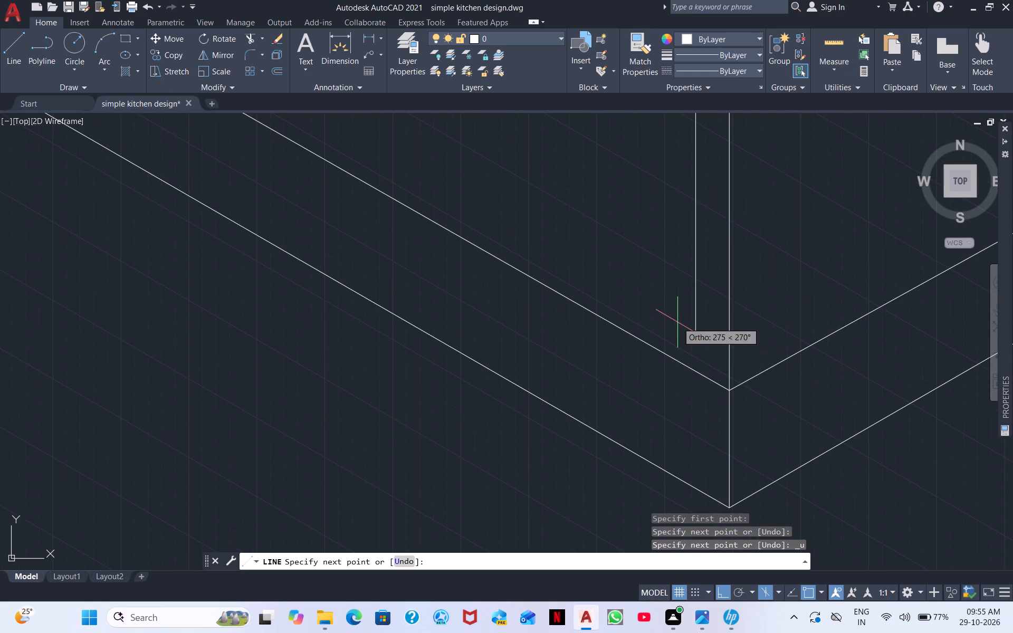
left_click(693, 384)
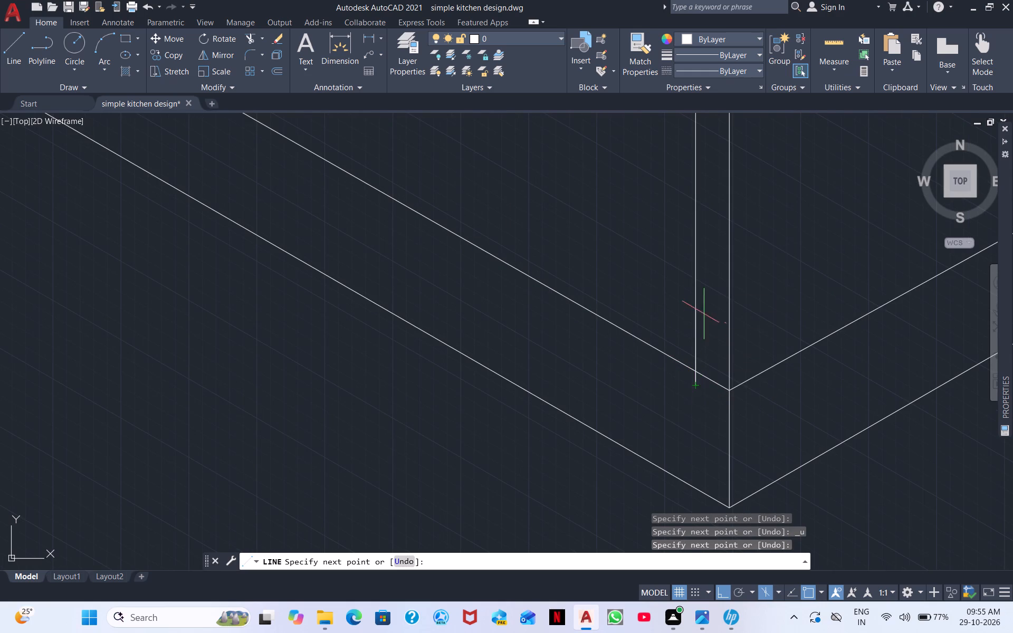
scroll(705, 290, "down", 3)
middle_click_drag(732, 262, 560, 536)
scroll(564, 522, "down", 1)
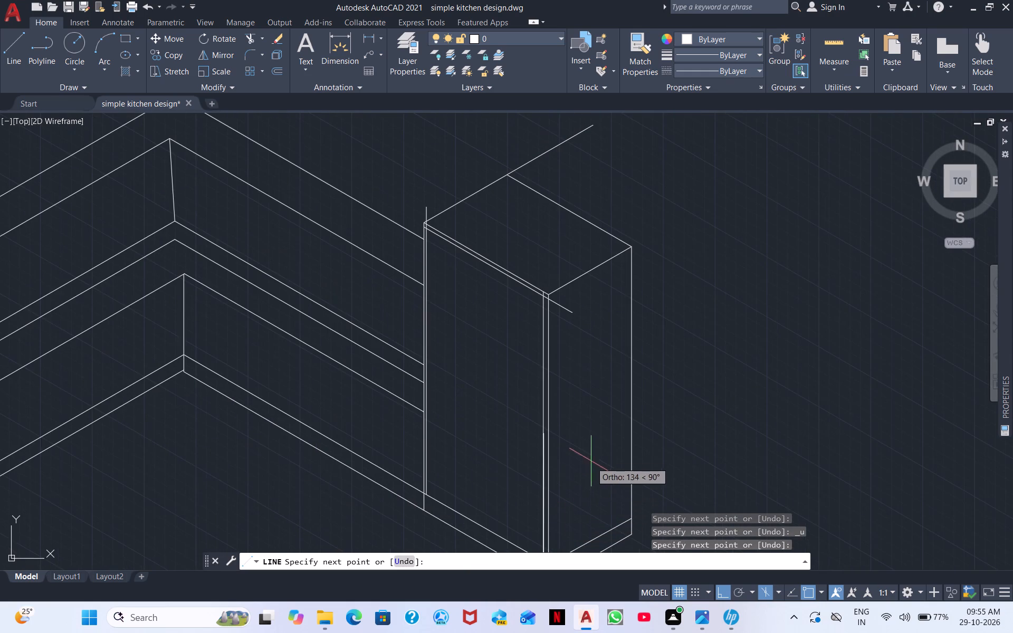
right_click(593, 453)
left_click(638, 313)
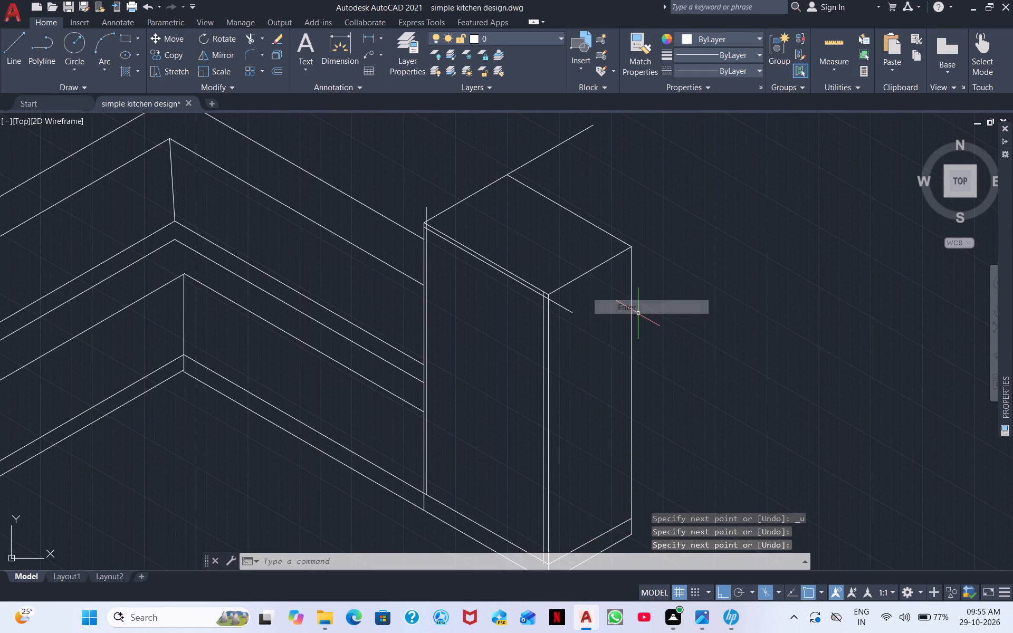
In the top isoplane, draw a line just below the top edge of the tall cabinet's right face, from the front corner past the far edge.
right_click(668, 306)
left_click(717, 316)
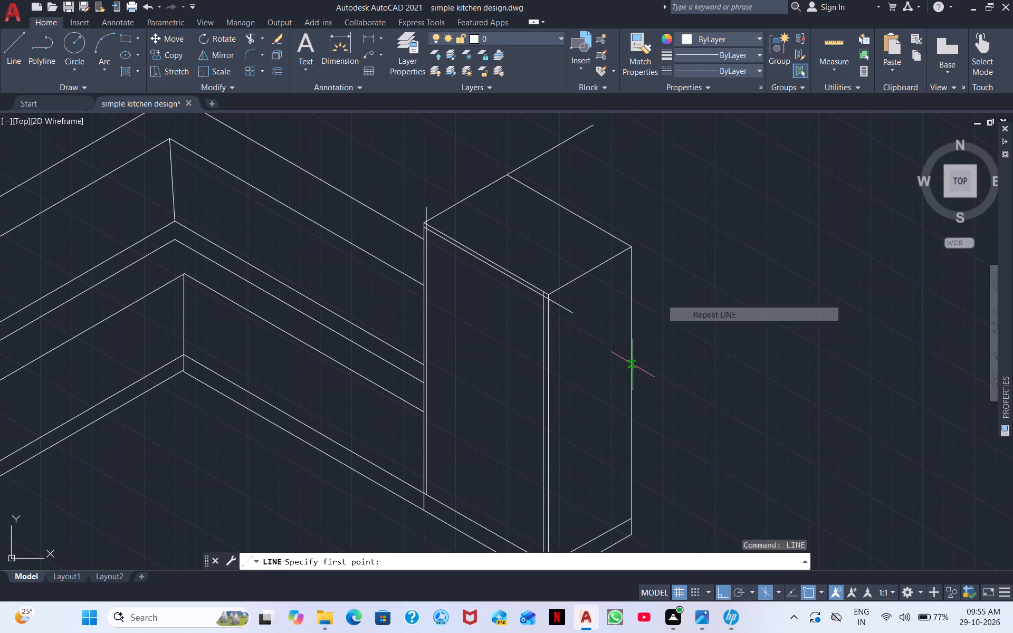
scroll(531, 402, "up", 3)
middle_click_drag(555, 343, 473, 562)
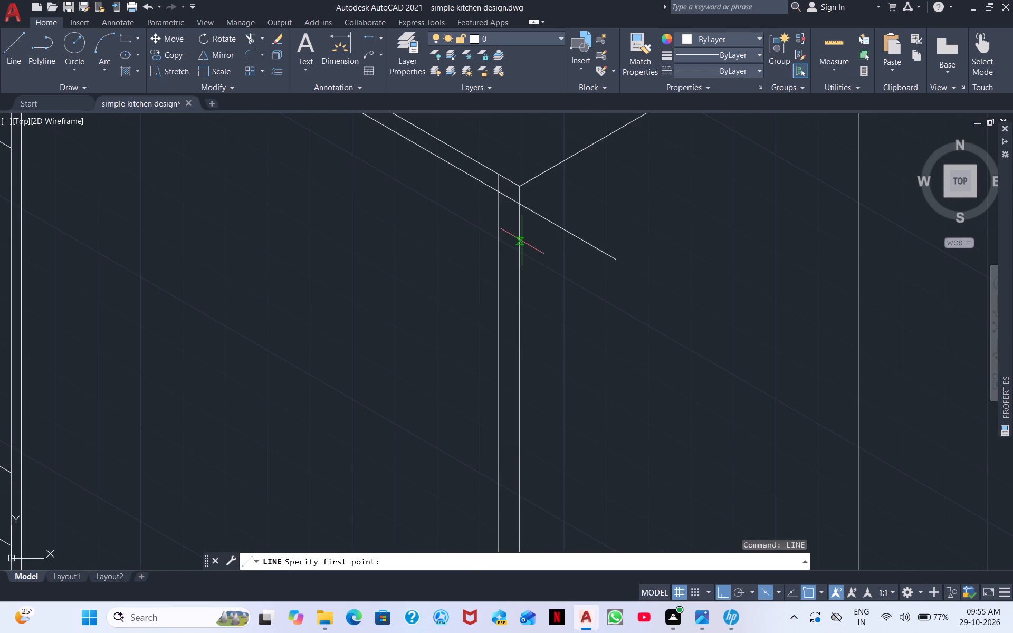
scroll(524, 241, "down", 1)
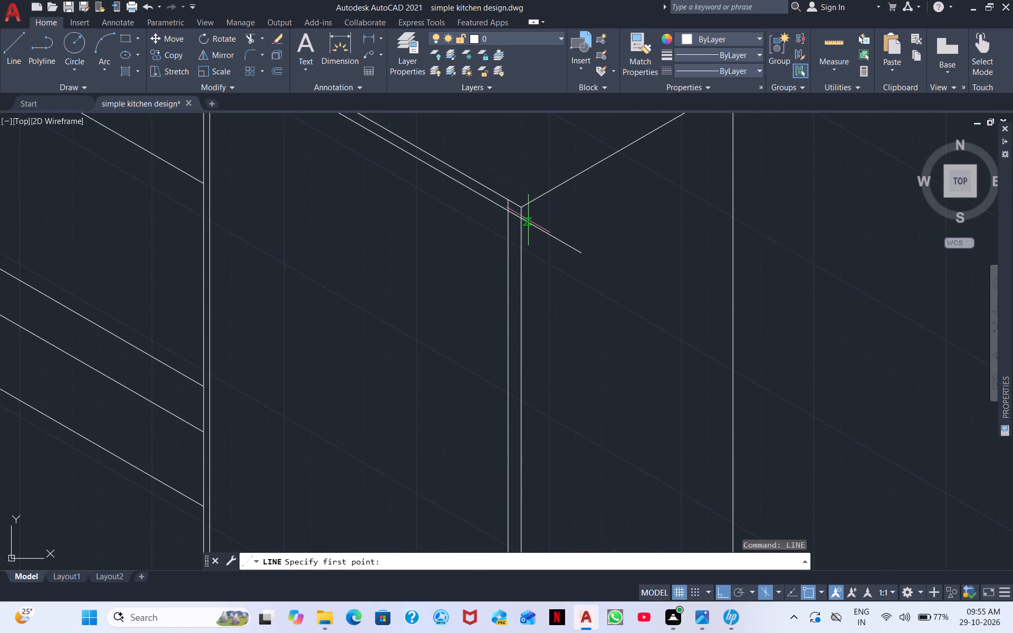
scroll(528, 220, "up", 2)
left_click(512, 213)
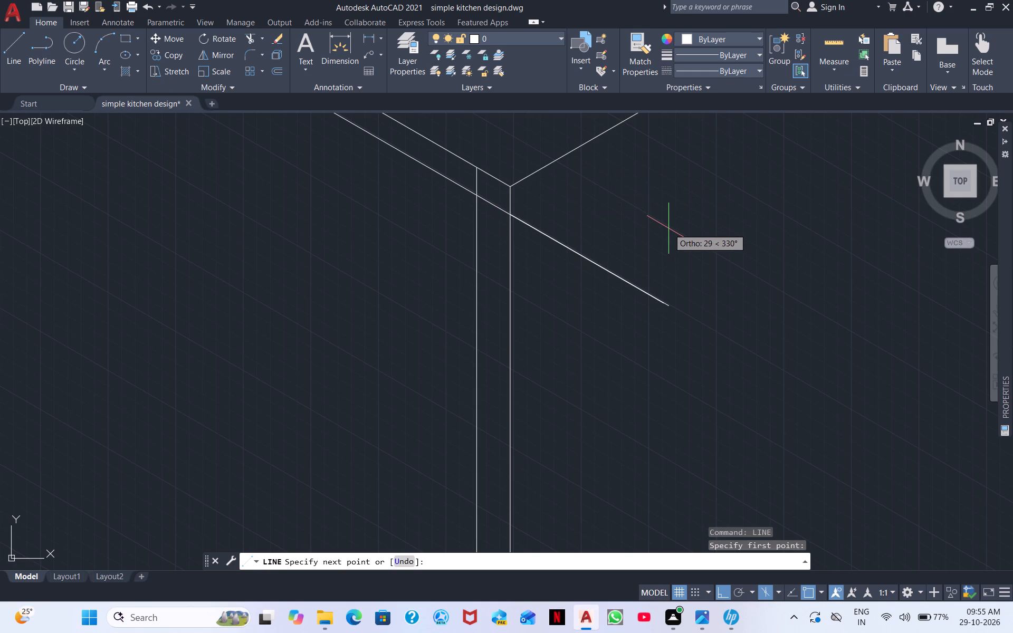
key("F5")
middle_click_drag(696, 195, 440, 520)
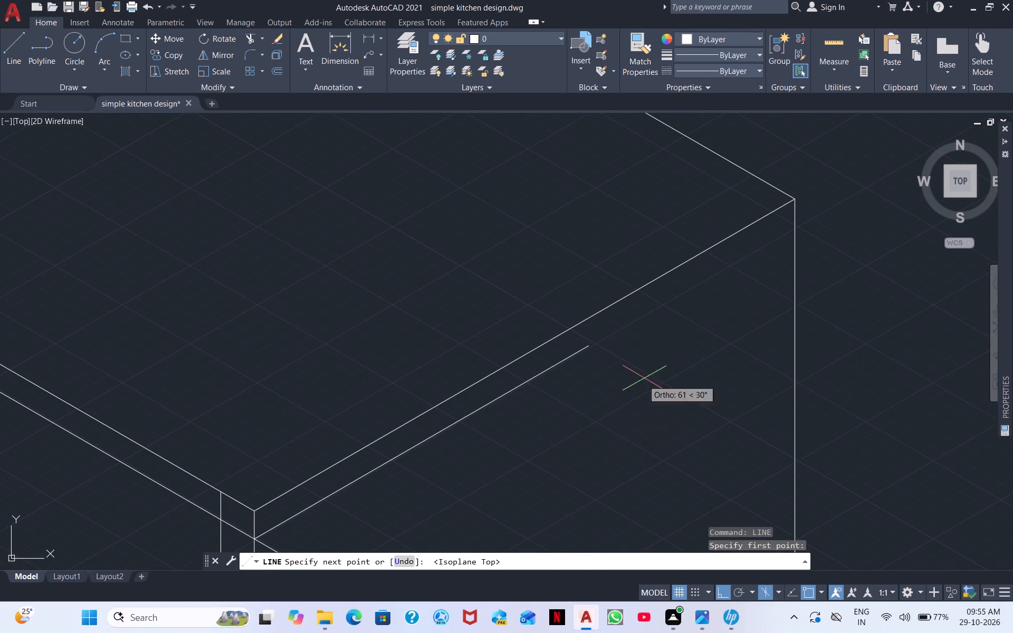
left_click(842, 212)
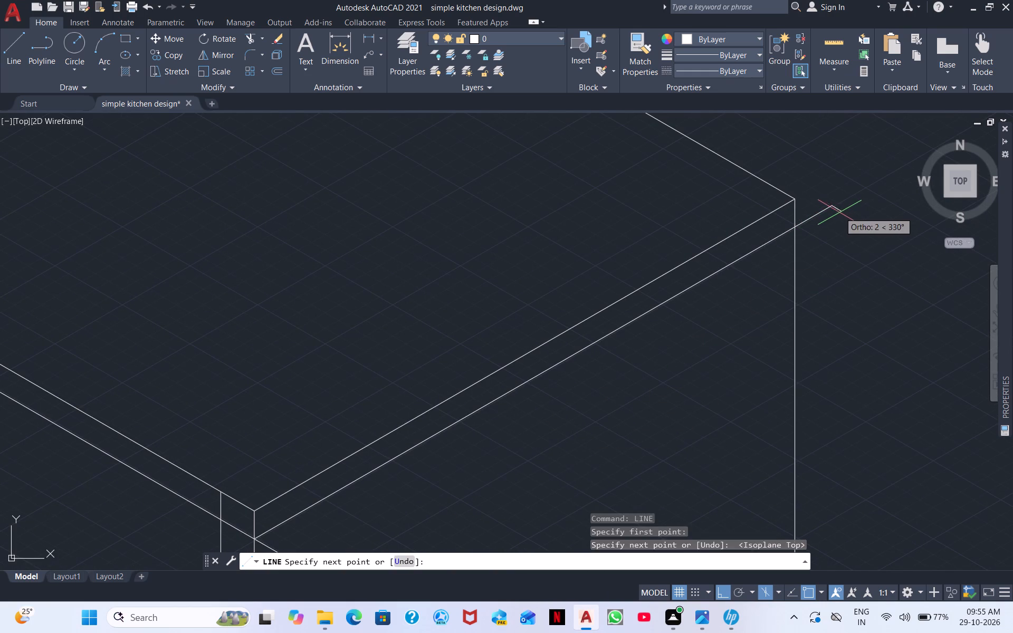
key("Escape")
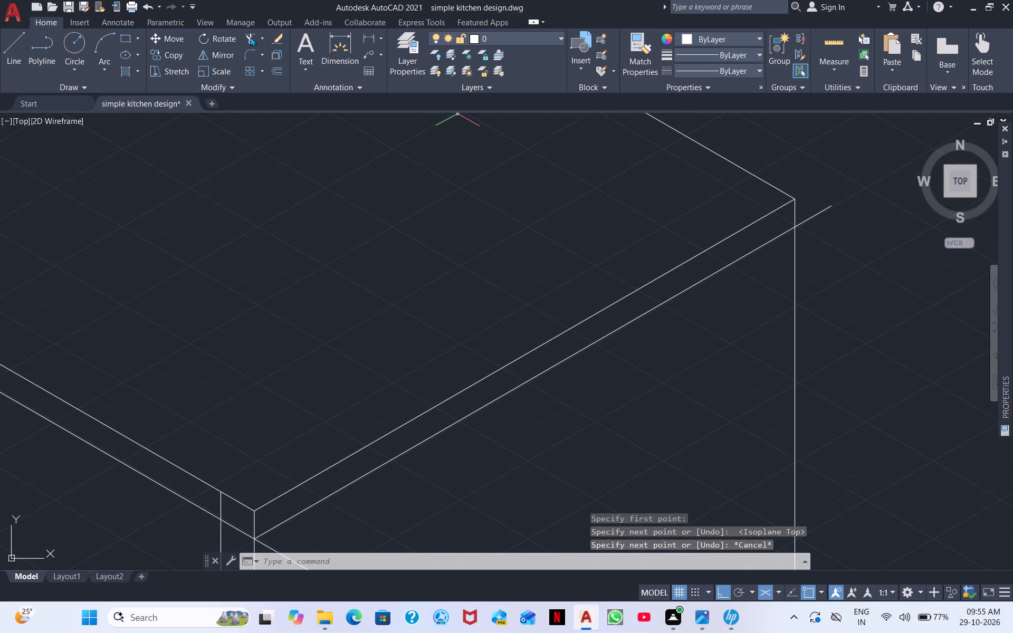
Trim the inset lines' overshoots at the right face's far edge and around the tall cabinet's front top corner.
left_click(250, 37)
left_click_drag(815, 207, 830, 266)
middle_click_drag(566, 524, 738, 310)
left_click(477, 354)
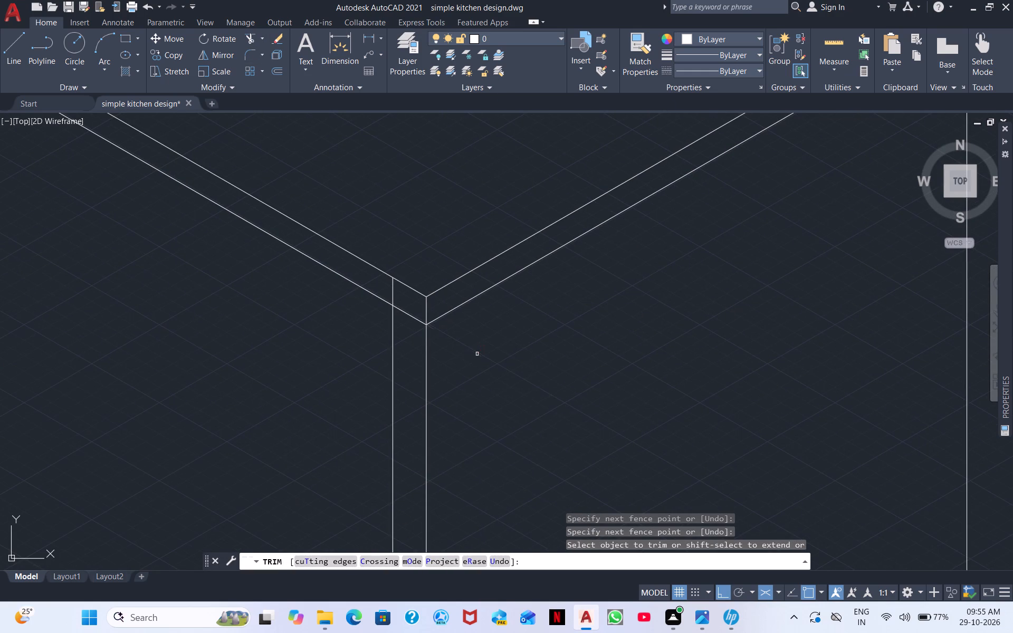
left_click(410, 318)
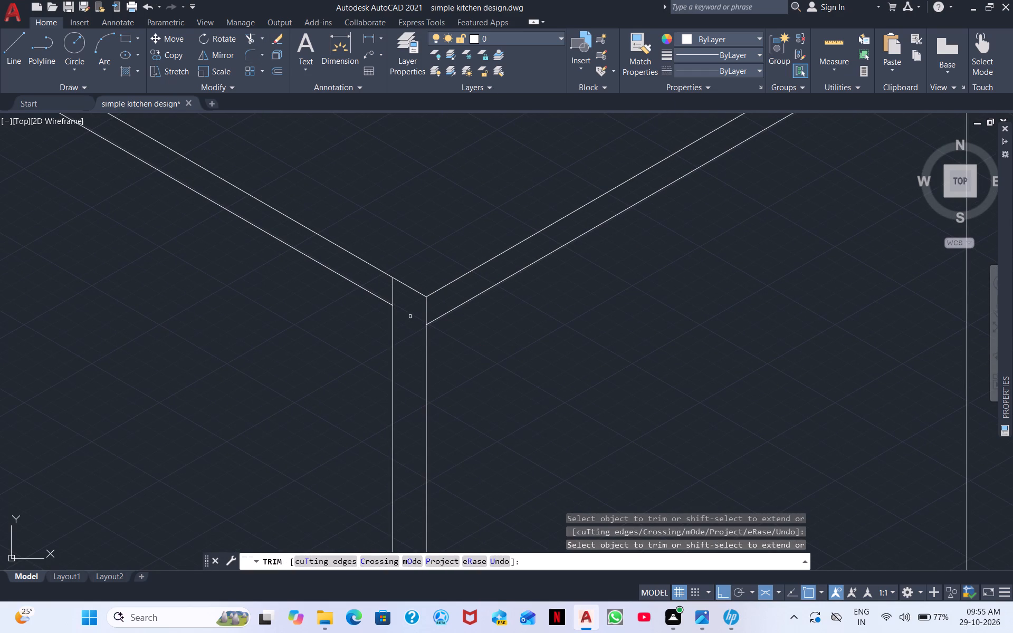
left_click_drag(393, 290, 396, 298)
Trim the overshooting ends of the inset lines at the rear top corner of the tall cabinet's left face.
scroll(172, 365, "down", 3)
middle_click_drag(107, 383, 724, 529)
scroll(640, 350, "up", 4)
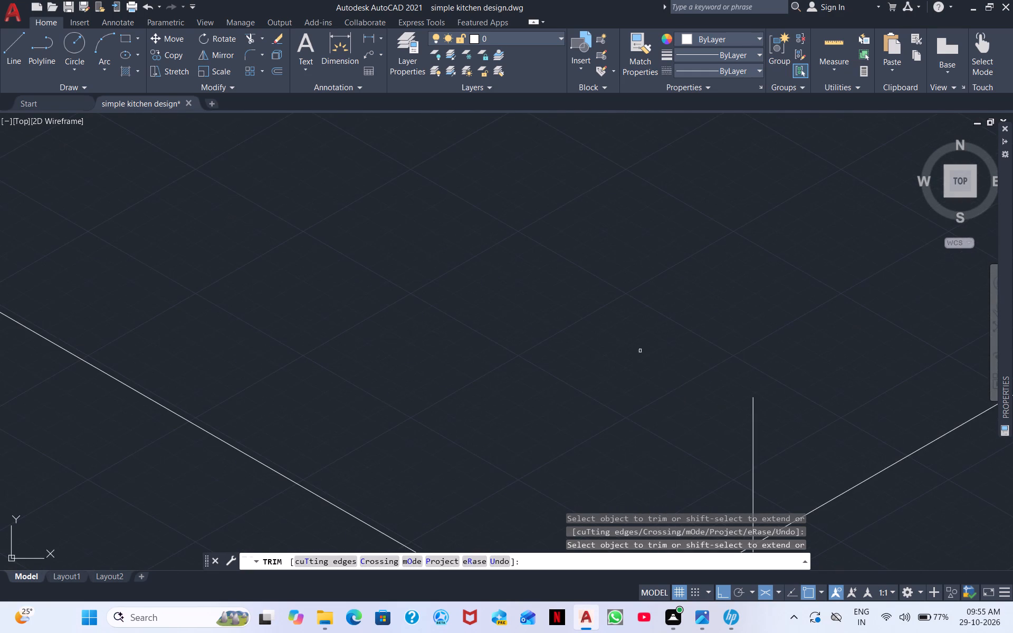
middle_click_drag(713, 413, 488, 284)
left_click_drag(497, 304, 572, 299)
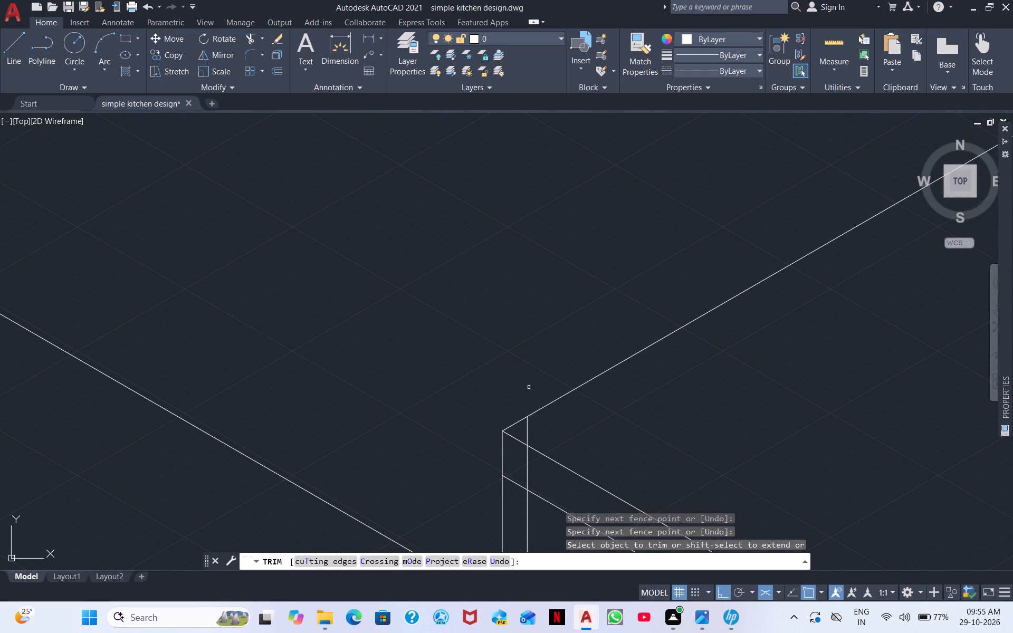
left_click(526, 431)
left_click(522, 466)
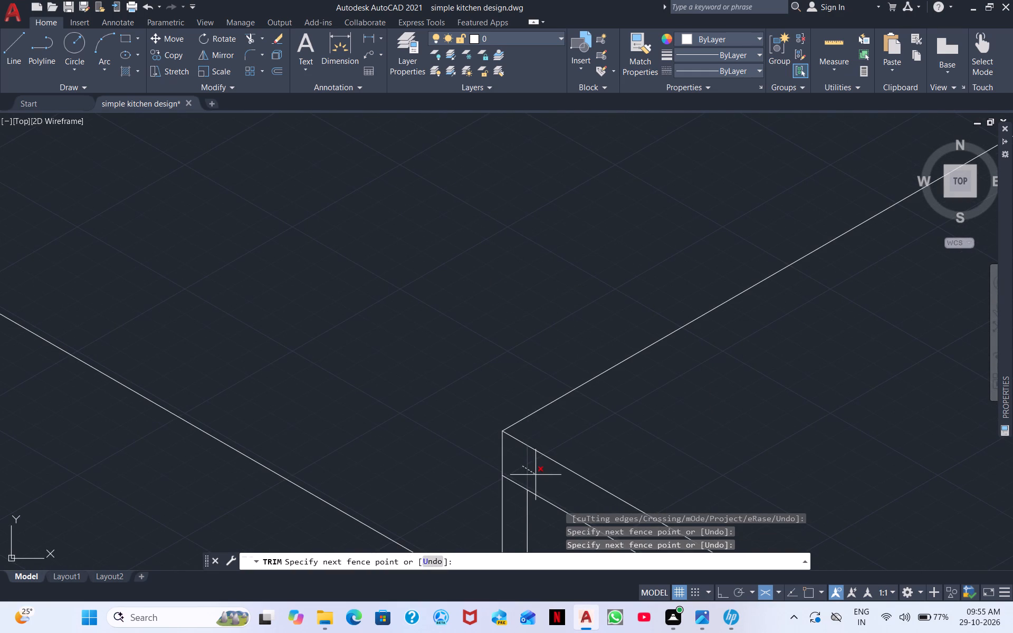
left_click(536, 475)
left_click_drag(522, 476, 520, 490)
Trim the short piece of plinth line between the tall cabinet's rear vertical edge and its inner vertical line.
scroll(560, 396, "down", 2)
middle_click_drag(737, 425, 446, 174)
scroll(432, 180, "down", 1)
scroll(472, 304, "down", 3)
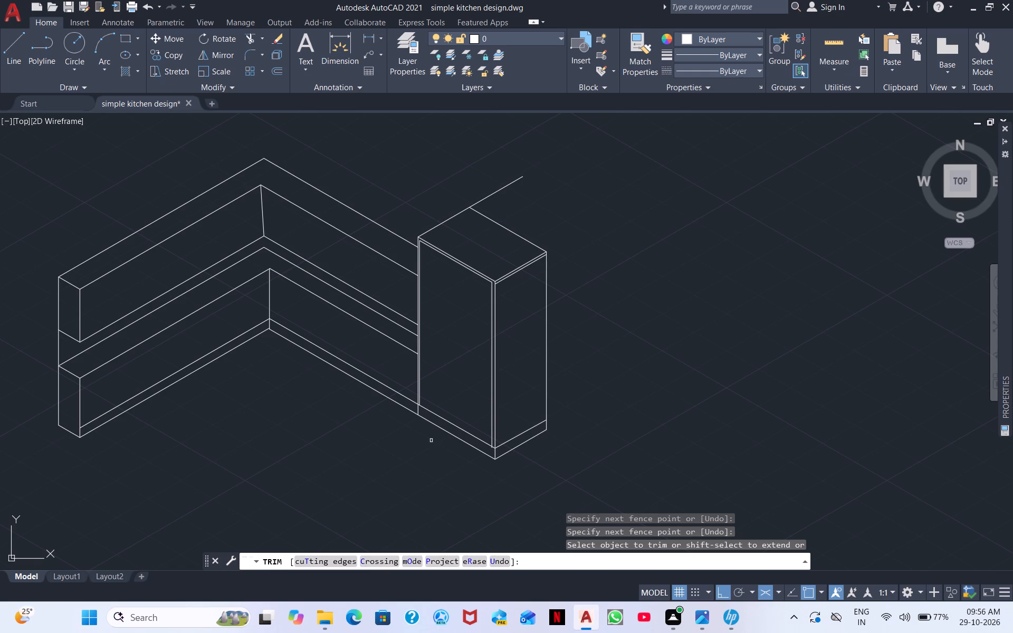
scroll(428, 387, "up", 4)
middle_click_drag(384, 438, 456, 334)
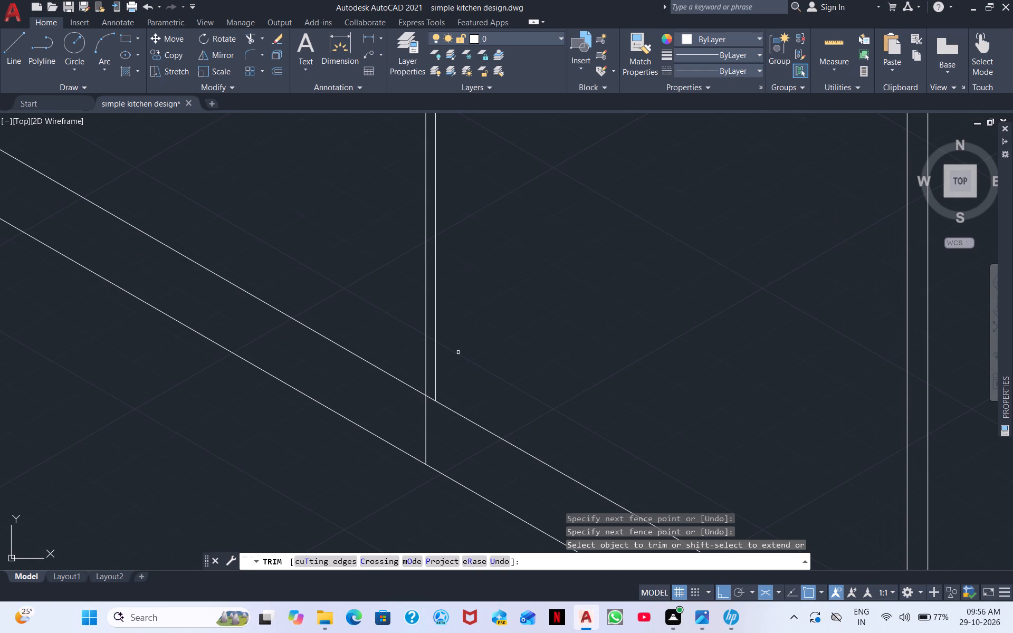
left_click(437, 385, "shift")
left_click(432, 397)
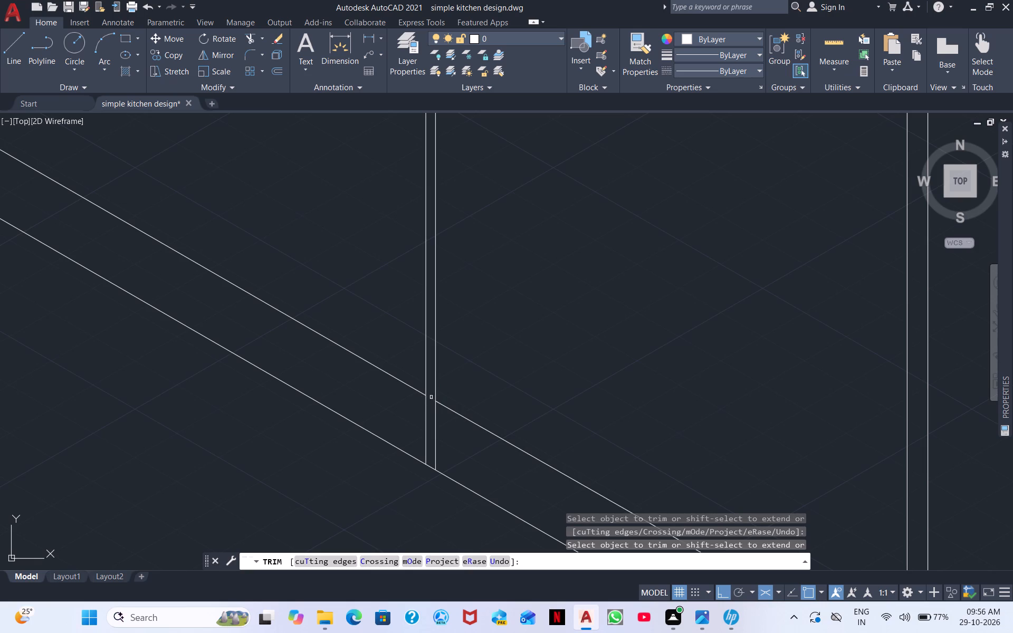
Trim away the tall cabinet's front corner edges, near top edges and the inset lines beside them.
scroll(423, 380, "down", 3)
middle_click_drag(473, 361, 567, 381)
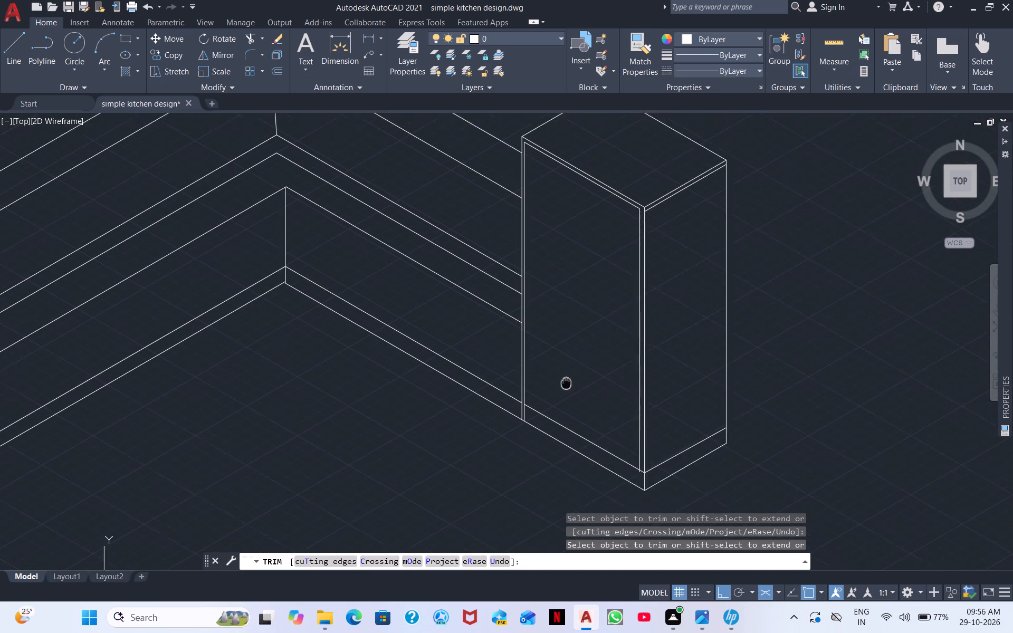
middle_click_drag(567, 381, 580, 363)
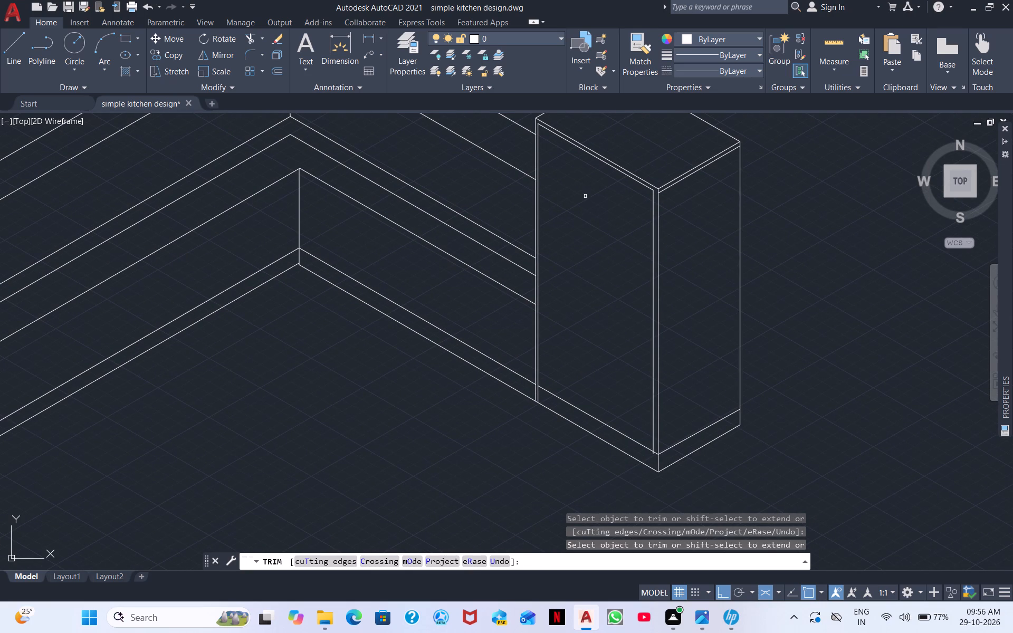
scroll(586, 237, "down", 2)
scroll(588, 247, "up", 1)
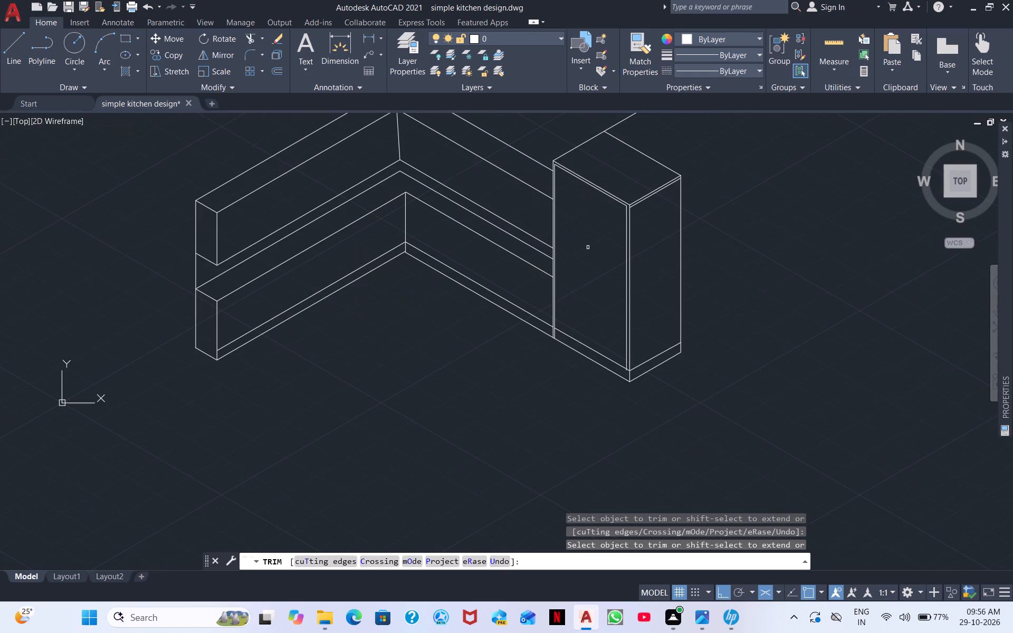
scroll(588, 247, "up", 1)
scroll(588, 247, "down", 2)
scroll(588, 247, "up", 1)
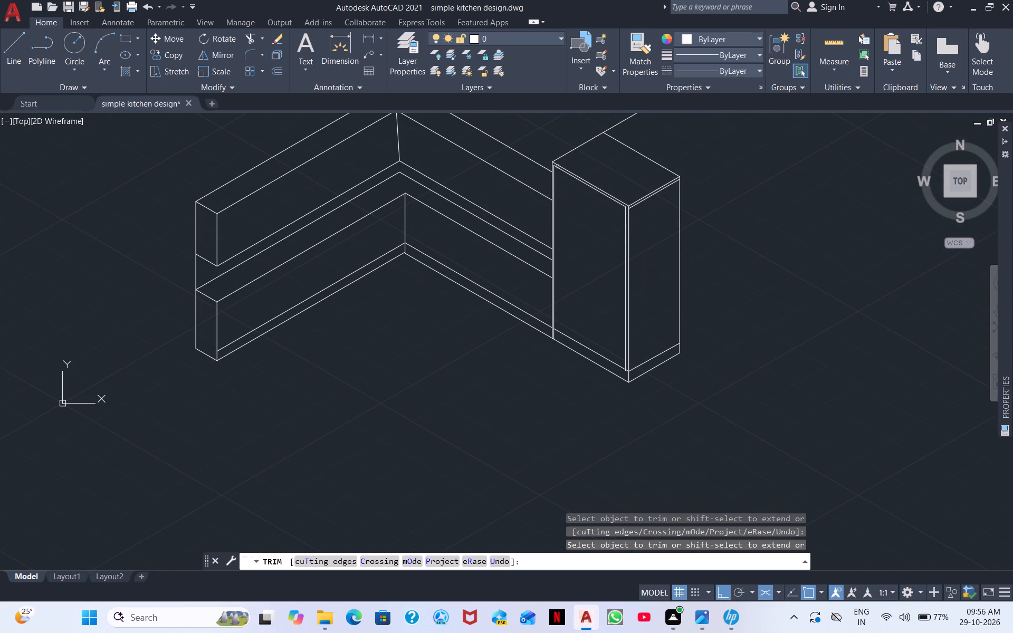
left_click_drag(558, 136, 595, 198)
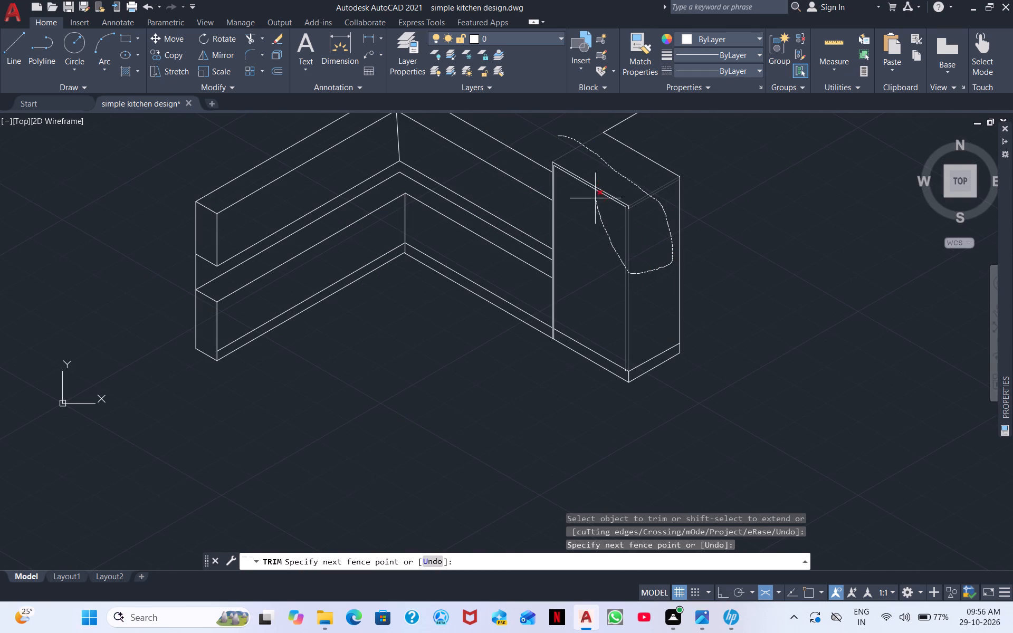
left_click_drag(595, 198, 649, 168)
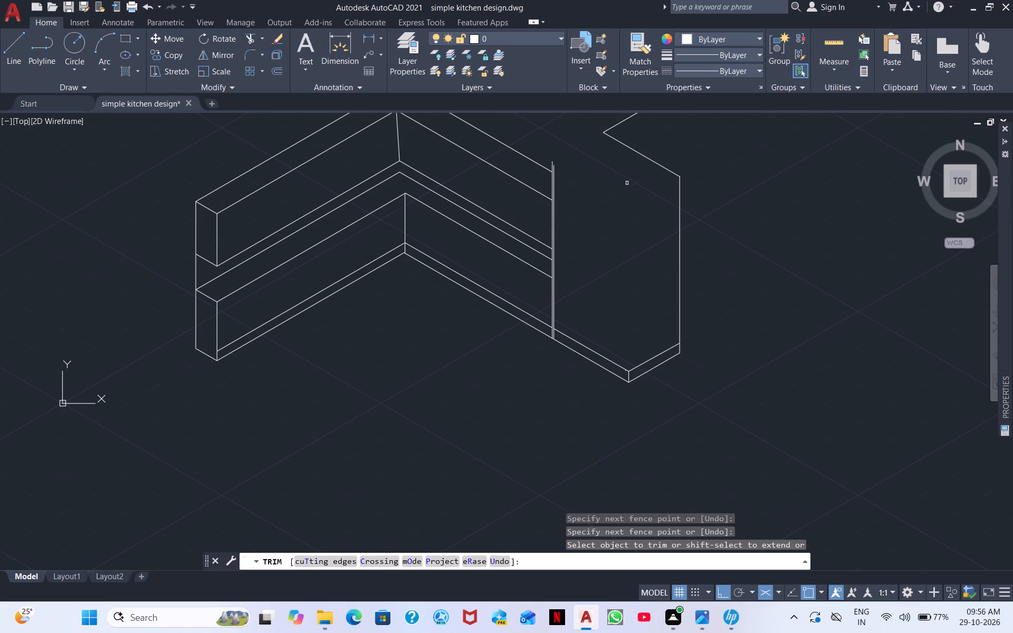
left_click(543, 206)
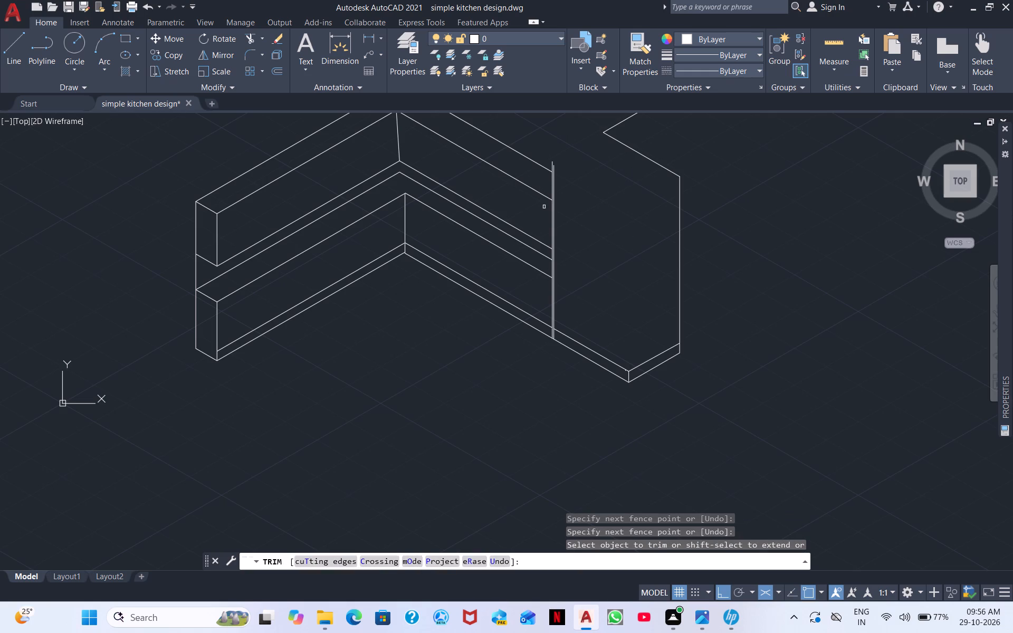
left_click(544, 207)
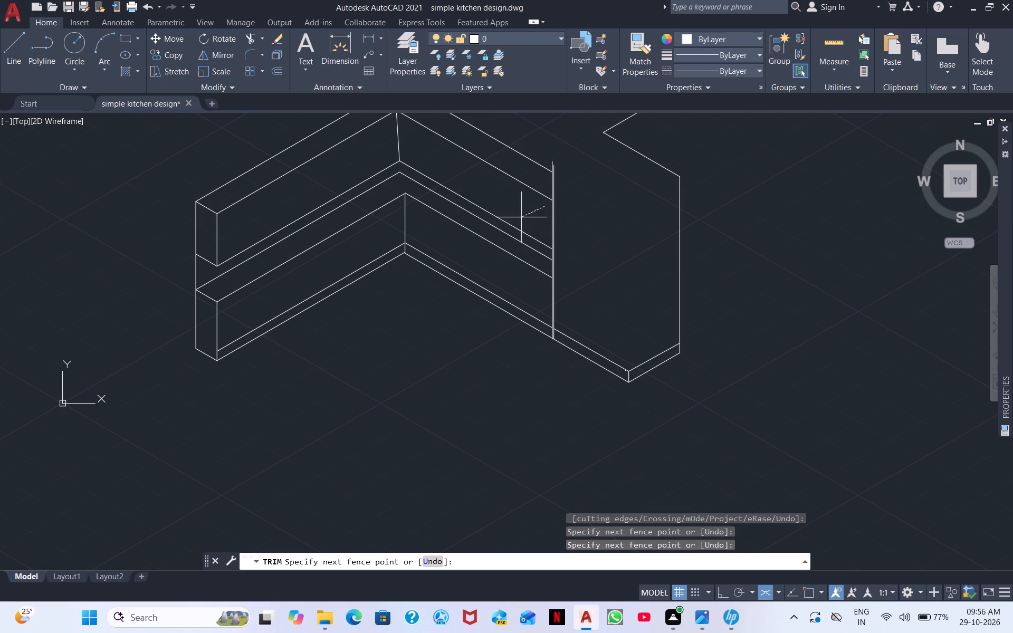
left_click(521, 217)
Trim away the tall cabinet's plinth lines, front plinth corner and the right face's far vertical edge.
left_click_drag(606, 323, 597, 401)
left_click_drag(626, 339, 627, 363)
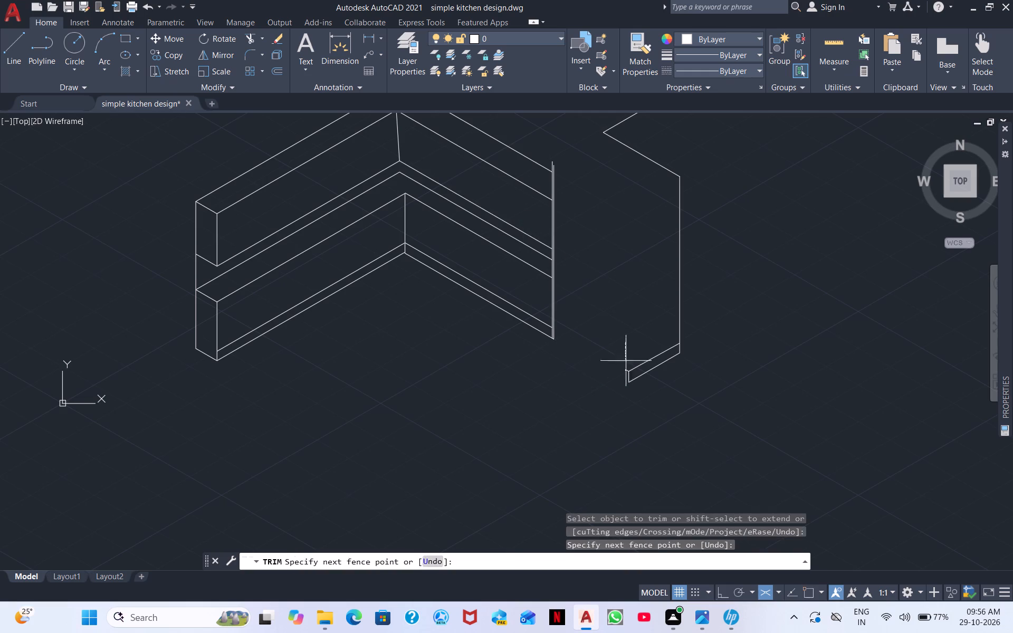
left_click_drag(627, 363, 667, 415)
left_click_drag(644, 344, 661, 351)
left_click_drag(700, 287, 626, 351)
left_click_drag(676, 358, 628, 376)
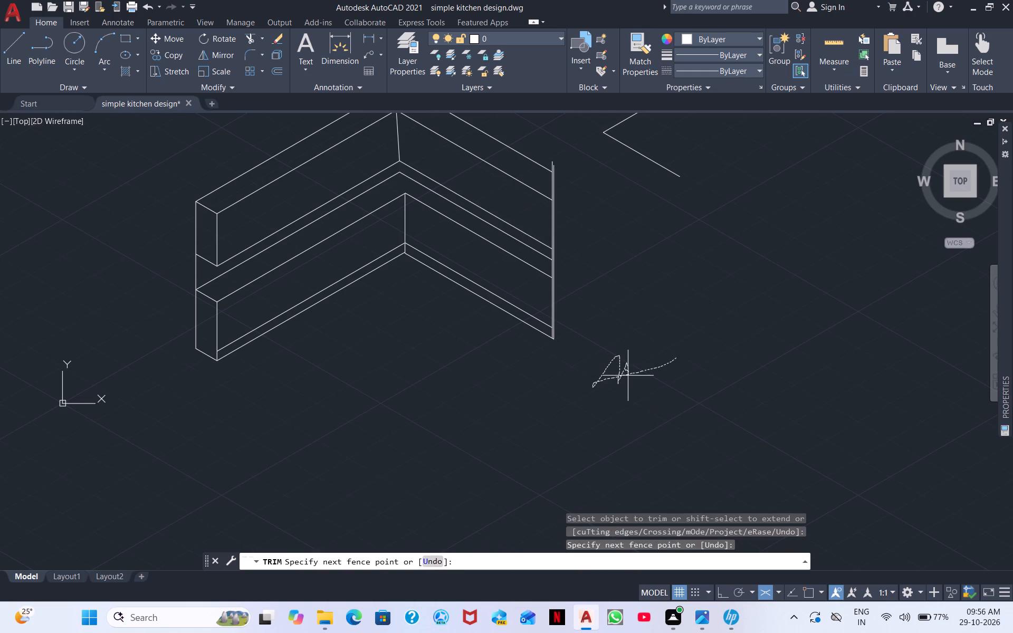
left_click_drag(628, 376, 628, 375)
Remove the tall cabinet's remaining far top edge, the extended top line and the small leftover fragment near the plinth corner.
left_click_drag(637, 146, 615, 190)
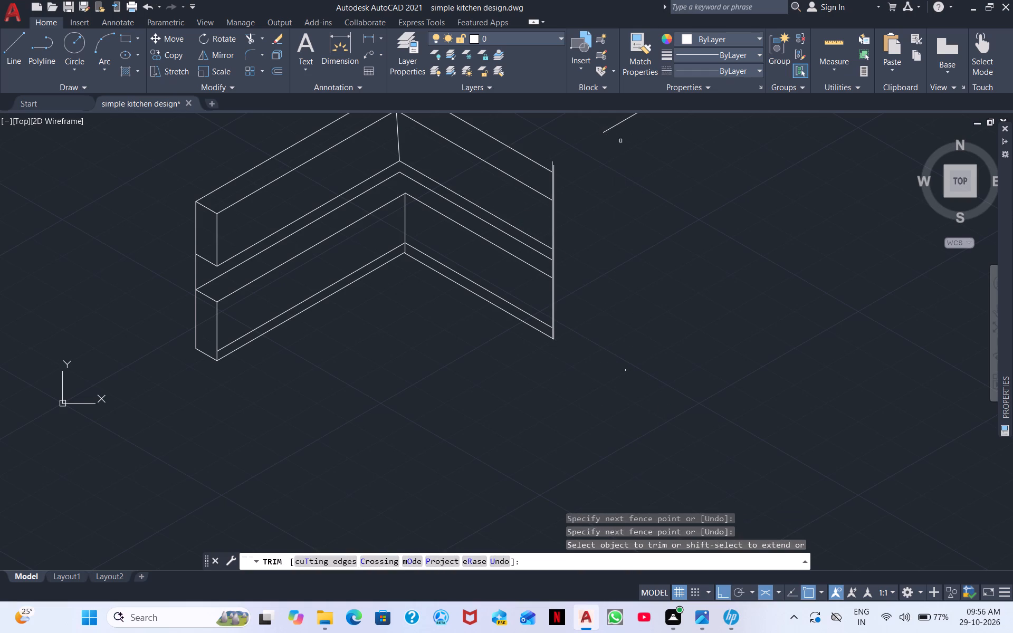
middle_click_drag(618, 155, 617, 270)
left_click_drag(617, 216, 637, 266)
middle_click_drag(666, 339, 655, 246)
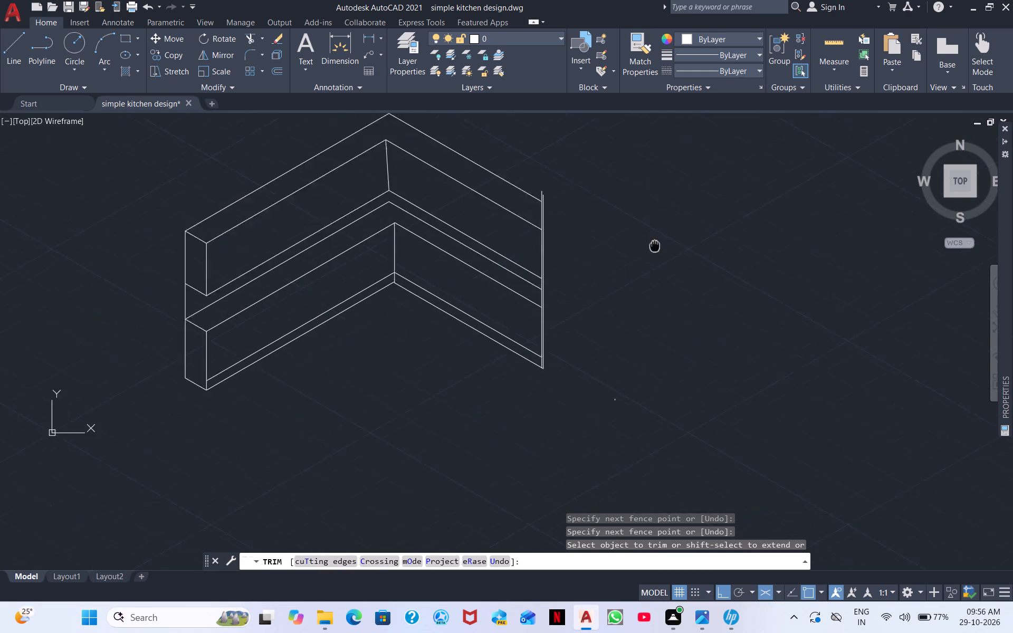
middle_click_drag(655, 246, 616, 100)
scroll(572, 298, "up", 4)
middle_click_drag(539, 344, 539, 520)
middle_click_drag(519, 241, 503, 483)
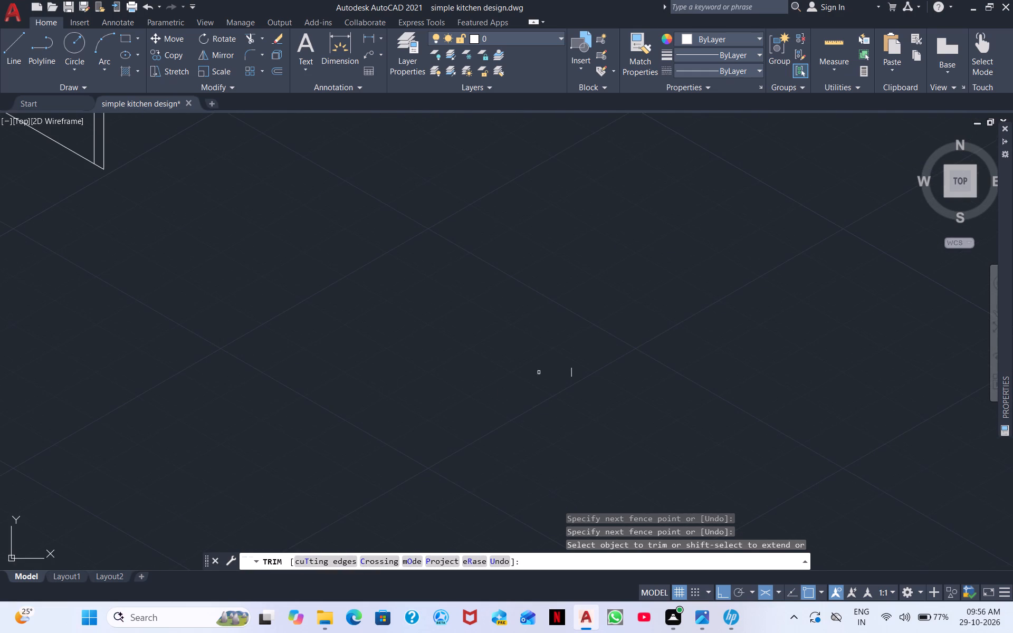
left_click_drag(576, 368, 555, 374)
Draw a 100-unit line from the foot of the units' end vertical edge, continuing the base line direction at 330°.
scroll(509, 335, "down", 3)
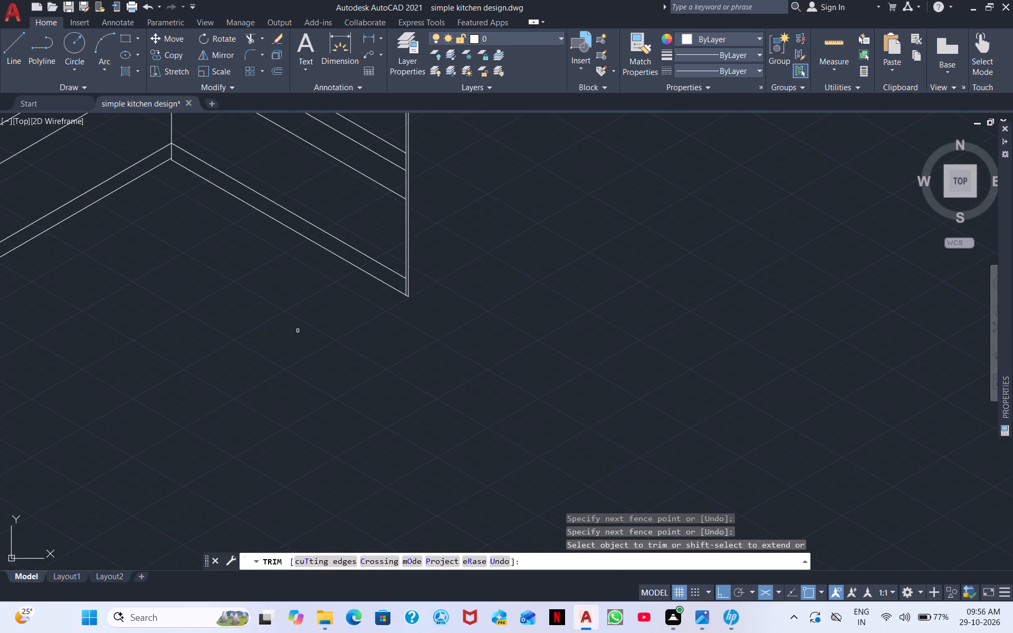
scroll(205, 339, "up", 1)
left_click(12, 49)
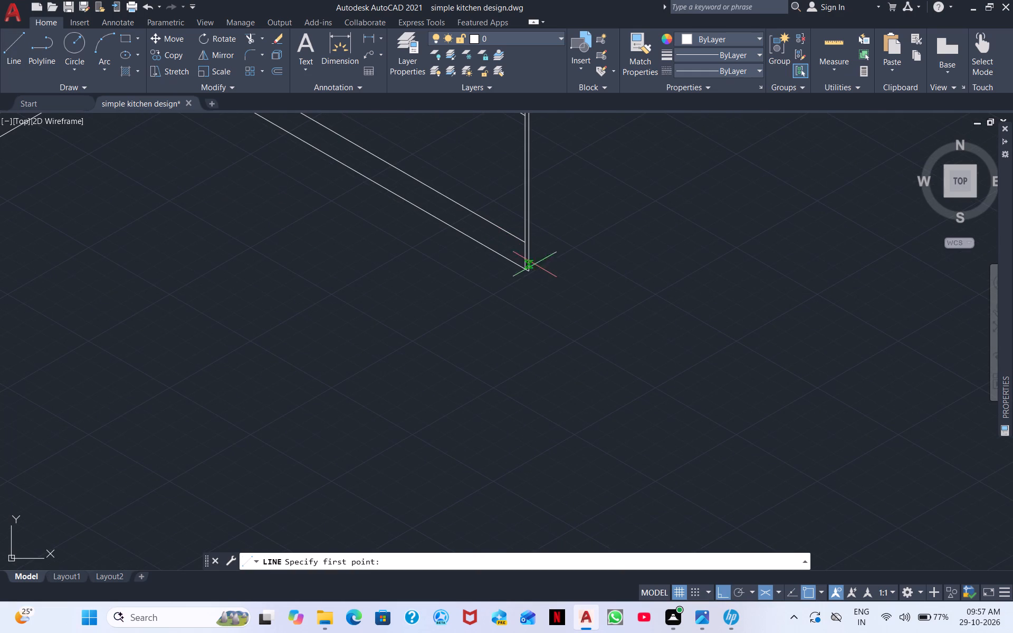
left_click(532, 272)
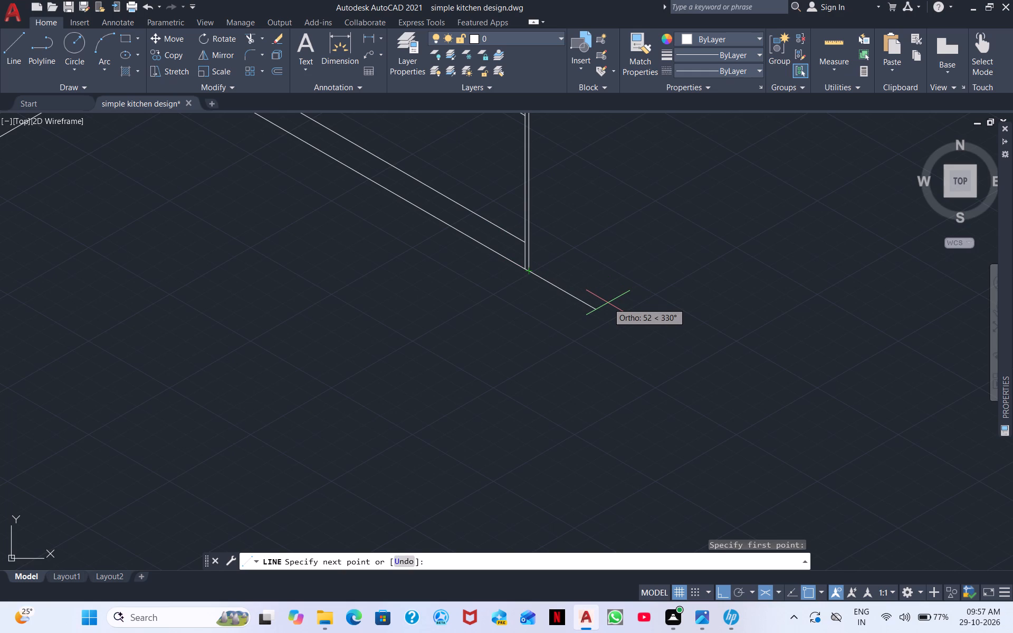
type("100")
key("Return")
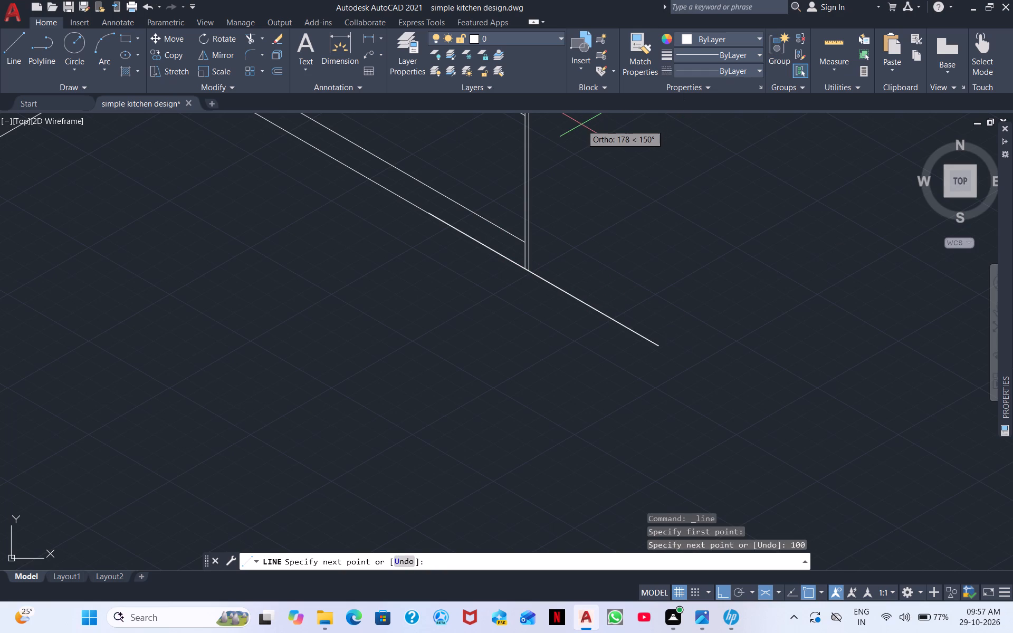
In the right isoplane, continue the line vertically upward by 300 units to form the new tall cabinet's front edge.
key("F5")
scroll(604, 78, "down", 2)
middle_click_drag(639, 165, 581, 338)
scroll(620, 120, "down", 3)
middle_click_drag(628, 137, 568, 349)
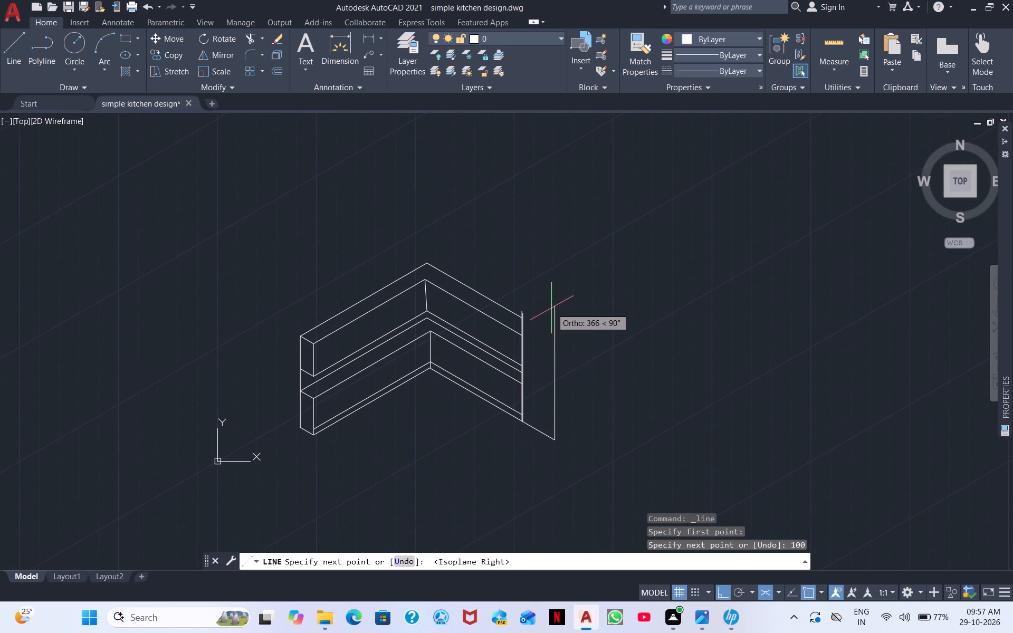
type("33")
type("00")
key("BackSpace")
key("BackSpace")
key("BackSpace")
type("00")
key("Return")
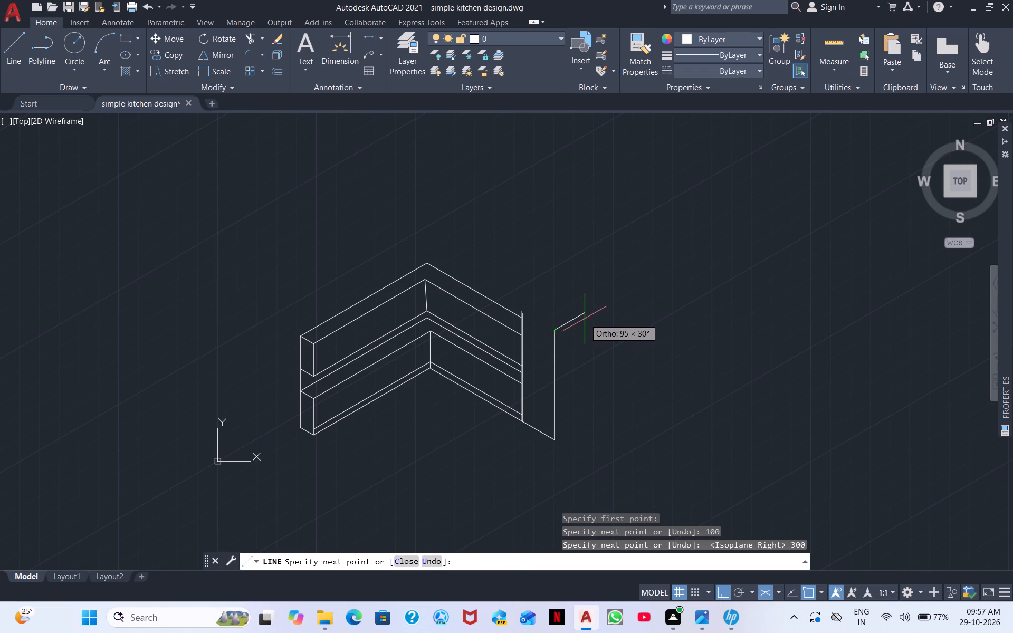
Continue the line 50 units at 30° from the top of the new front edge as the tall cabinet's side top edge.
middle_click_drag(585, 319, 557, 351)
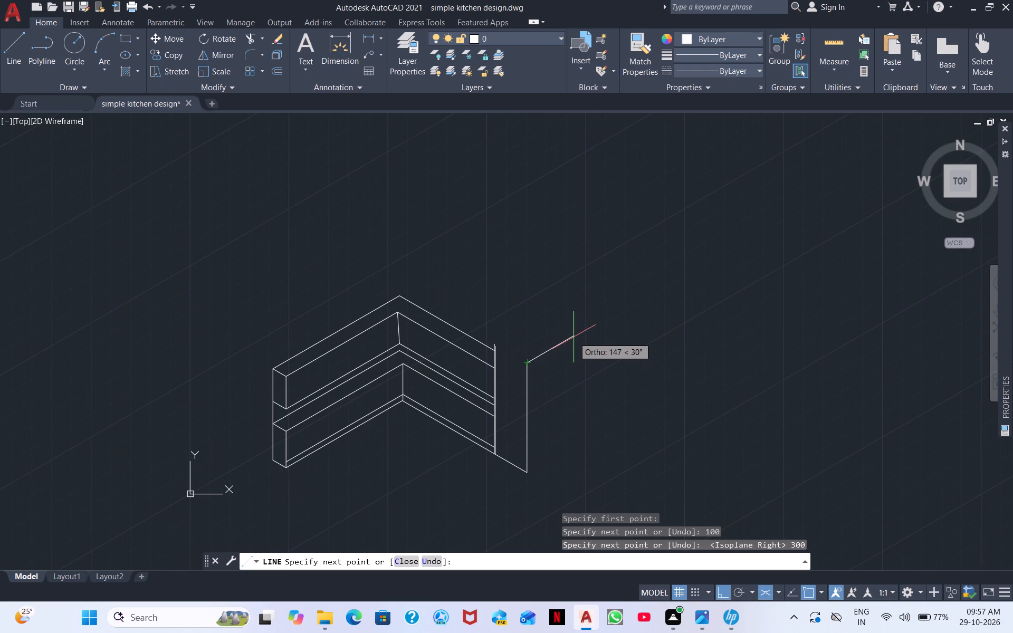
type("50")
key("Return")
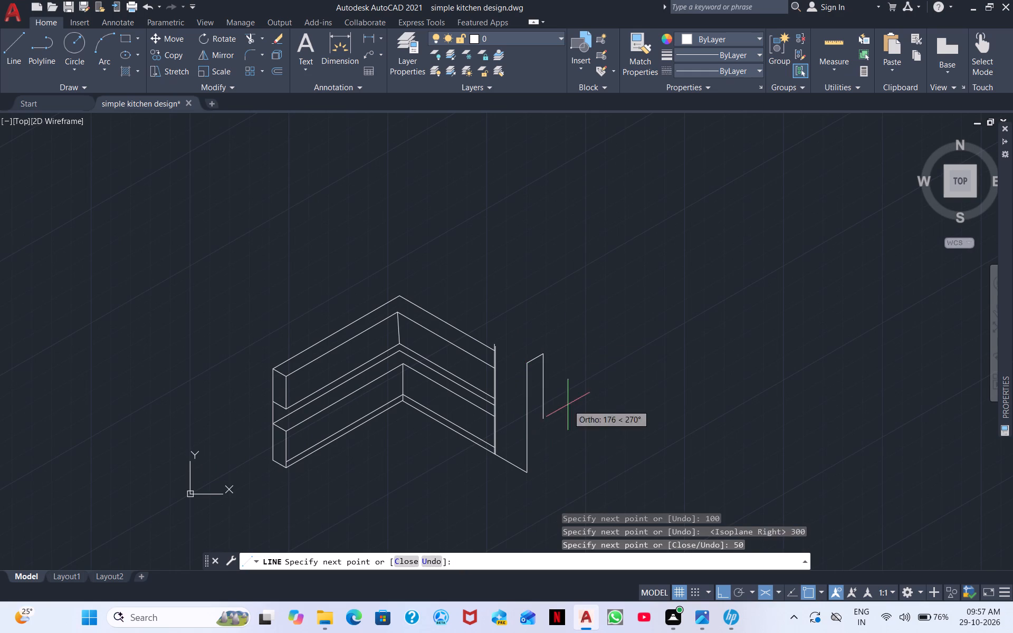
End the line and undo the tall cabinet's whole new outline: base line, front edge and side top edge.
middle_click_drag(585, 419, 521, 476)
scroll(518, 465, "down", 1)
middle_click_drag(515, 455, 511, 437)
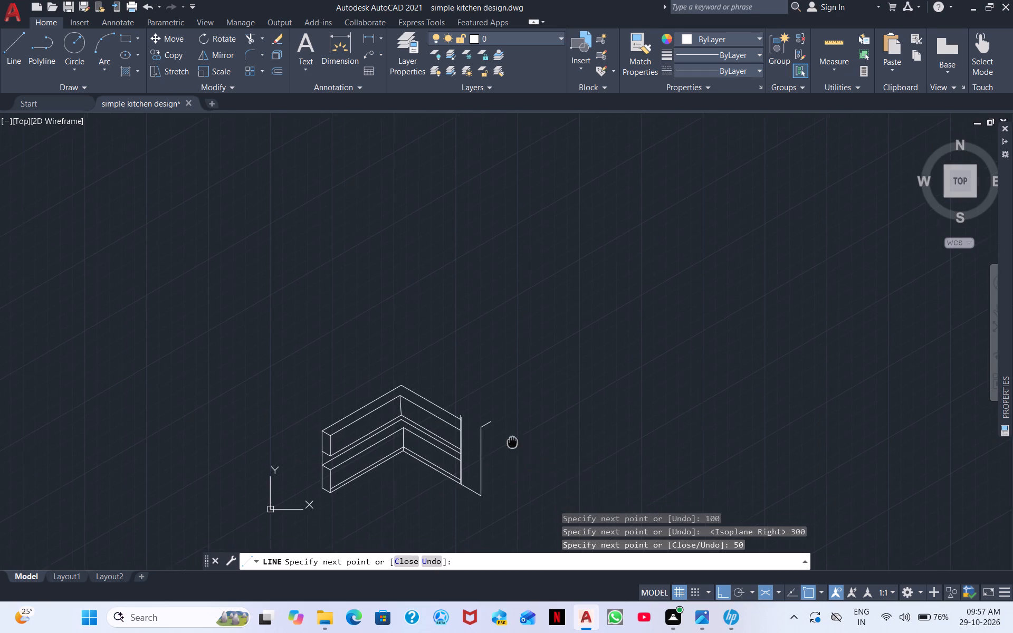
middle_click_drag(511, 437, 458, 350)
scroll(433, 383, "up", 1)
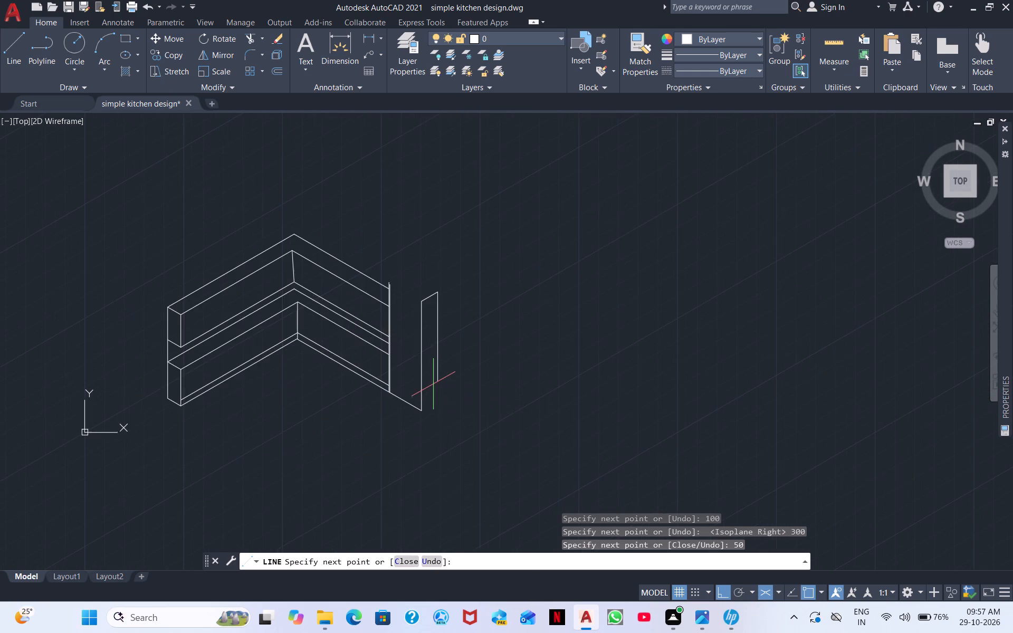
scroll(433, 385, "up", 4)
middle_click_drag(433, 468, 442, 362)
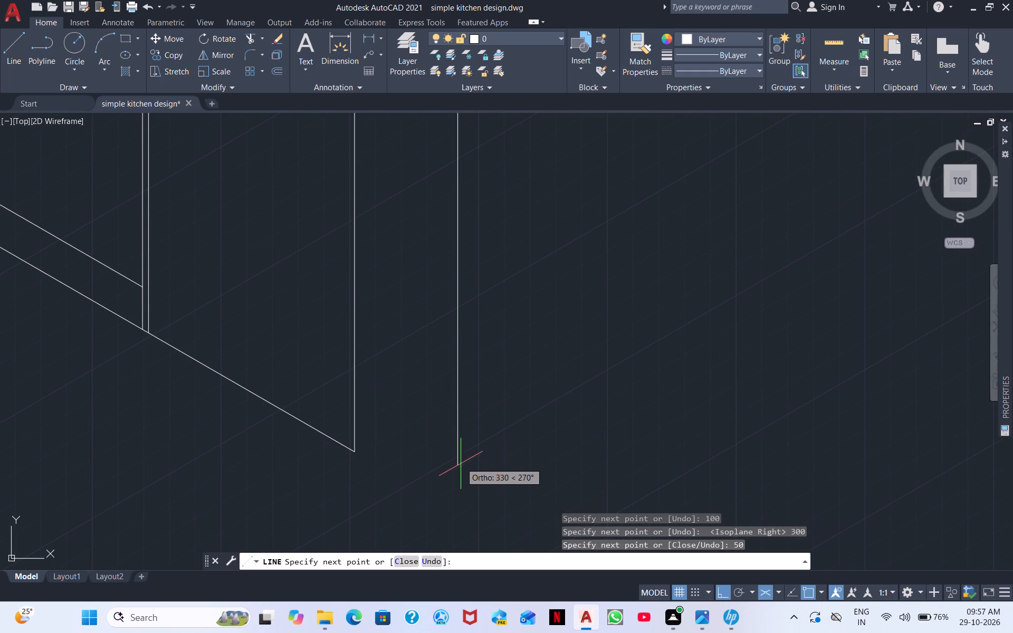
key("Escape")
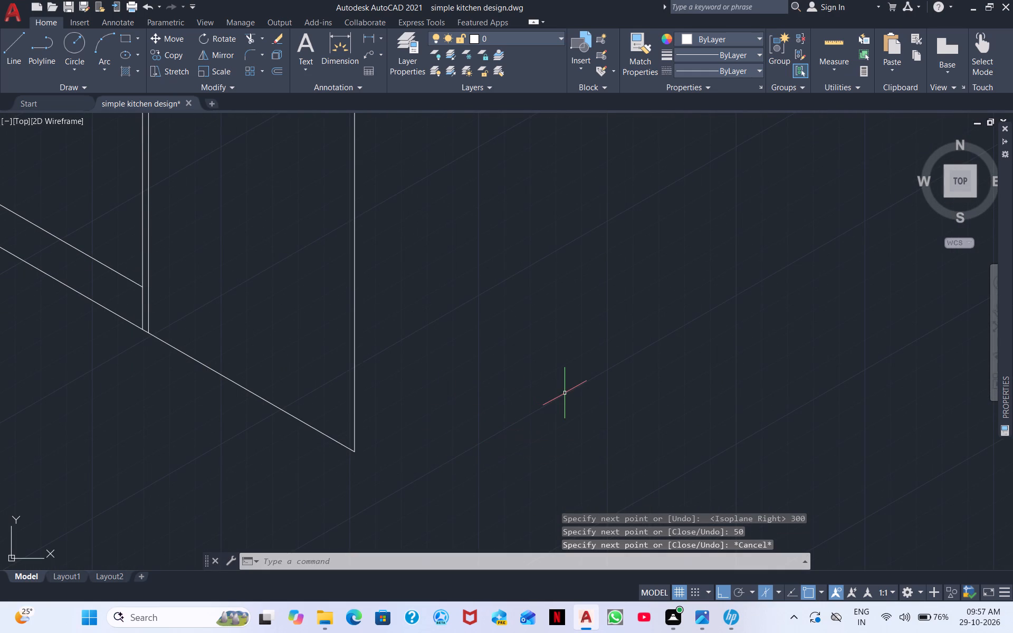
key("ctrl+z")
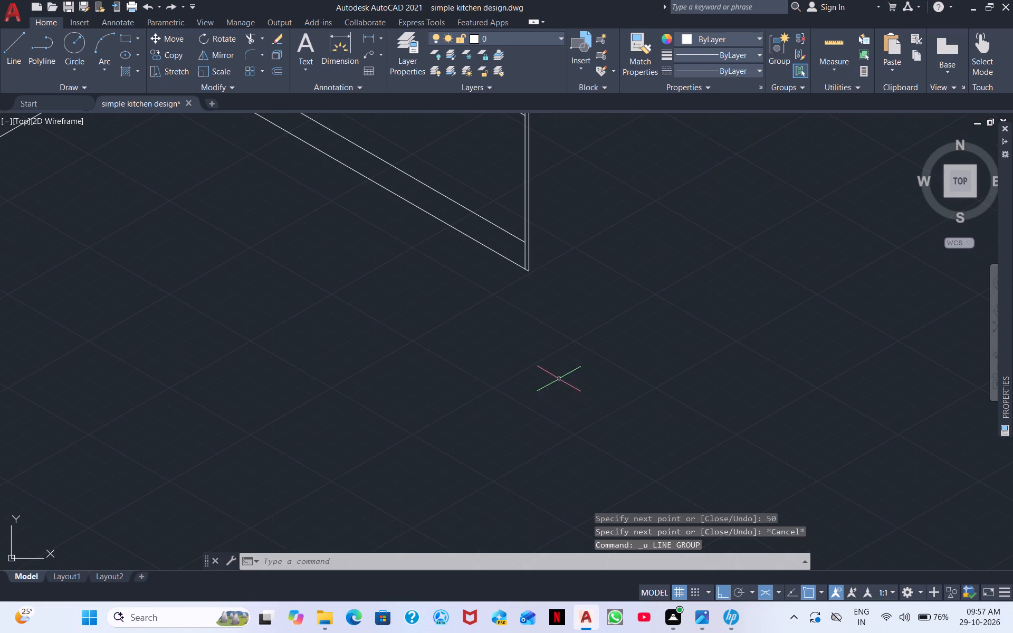
Draw a 100-unit line from the foot of the units' end vertical edge, continuing the base line at 330°.
middle_click_drag(557, 375, 340, 554)
scroll(338, 546, "down", 2)
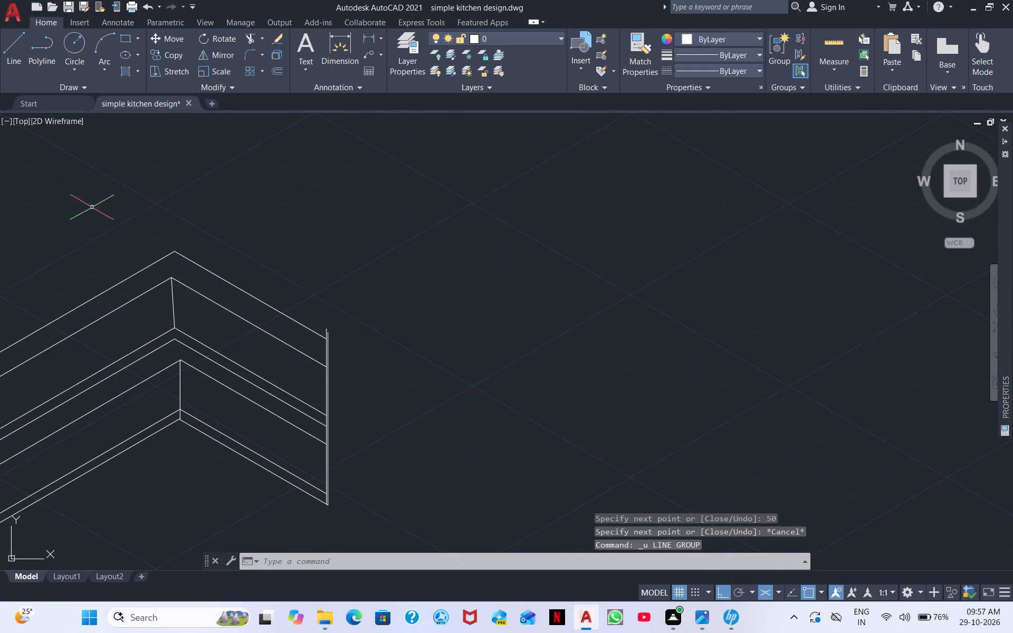
left_click(12, 61)
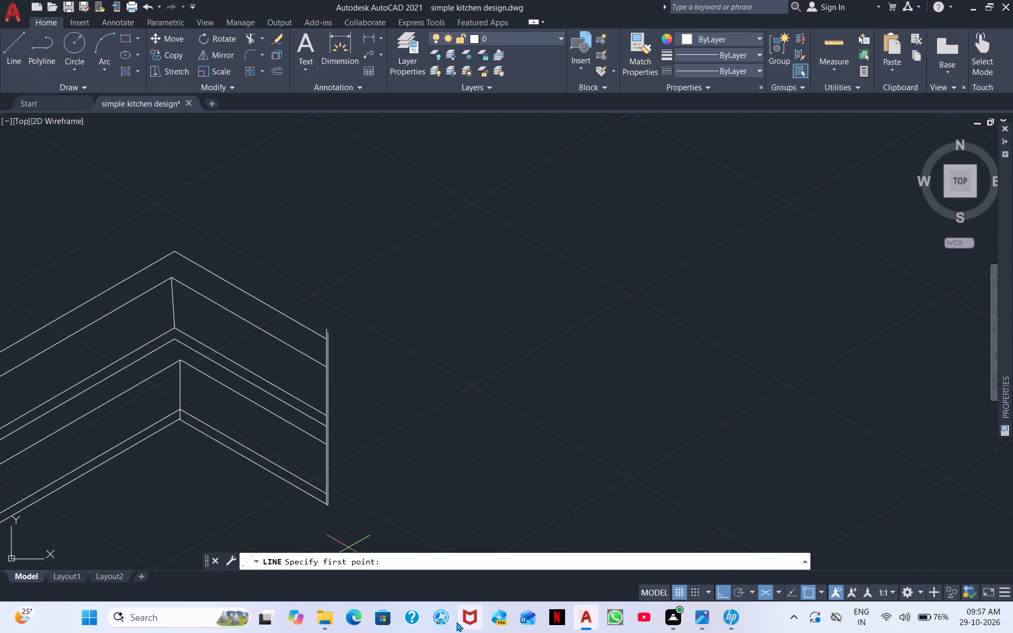
middle_click_drag(458, 609, 445, 506)
scroll(434, 471, "up", 1)
middle_click_drag(307, 504, 323, 437)
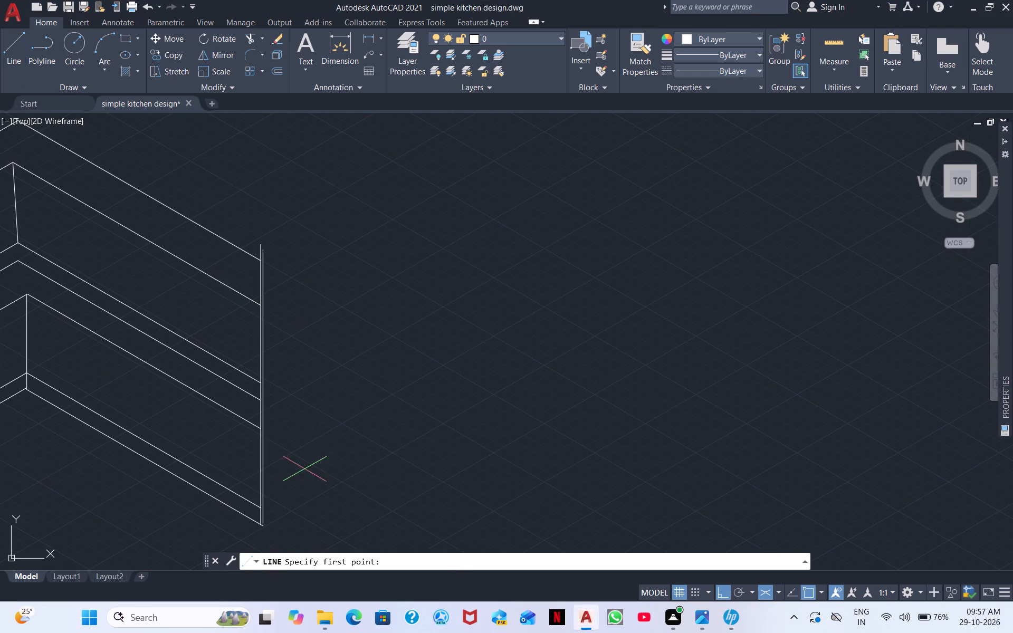
middle_click_drag(319, 481, 362, 379)
scroll(405, 386, "up", 1)
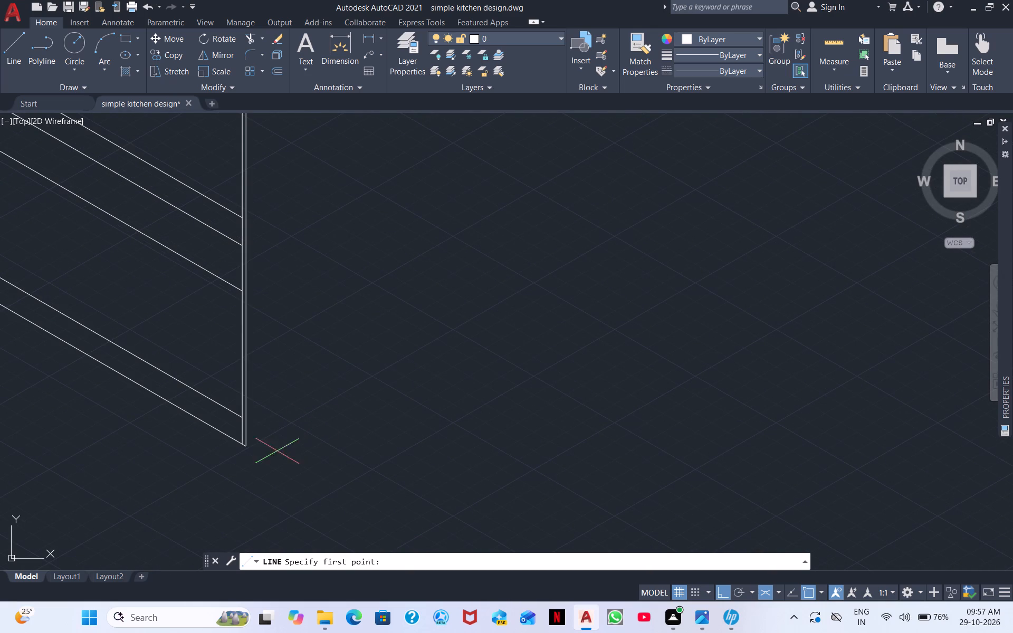
scroll(238, 446, "up", 3)
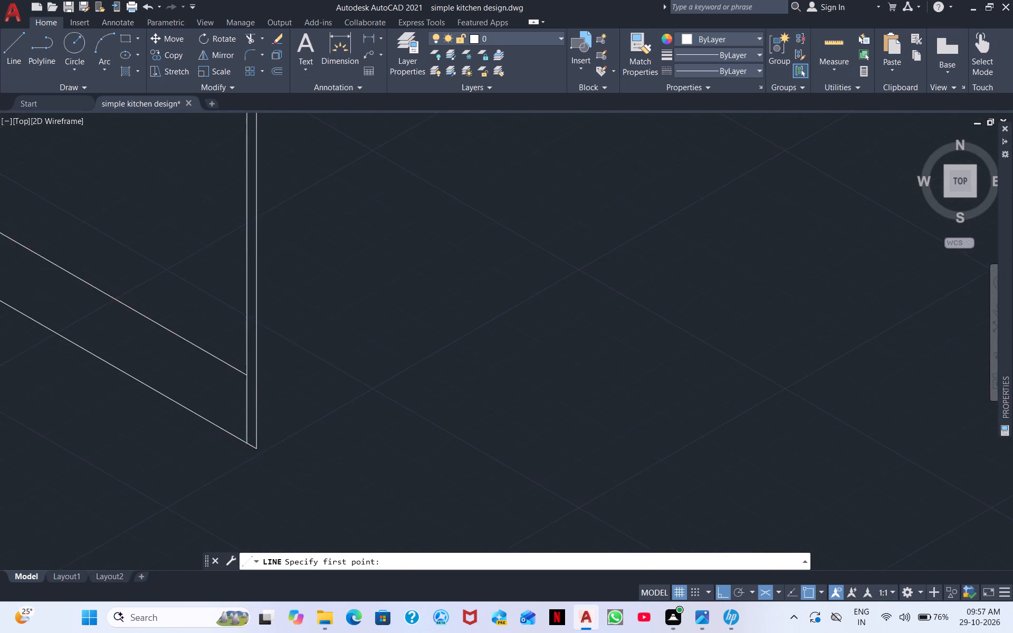
left_click(265, 453)
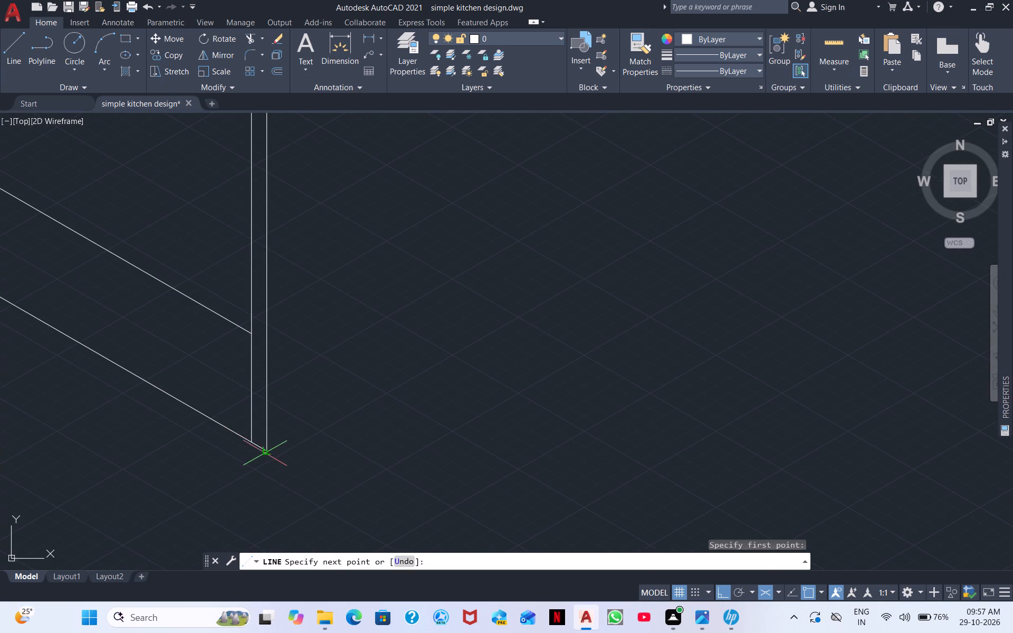
scroll(469, 537, "down", 1)
middle_click_drag(468, 496, 431, 406)
scroll(431, 405, "down", 1)
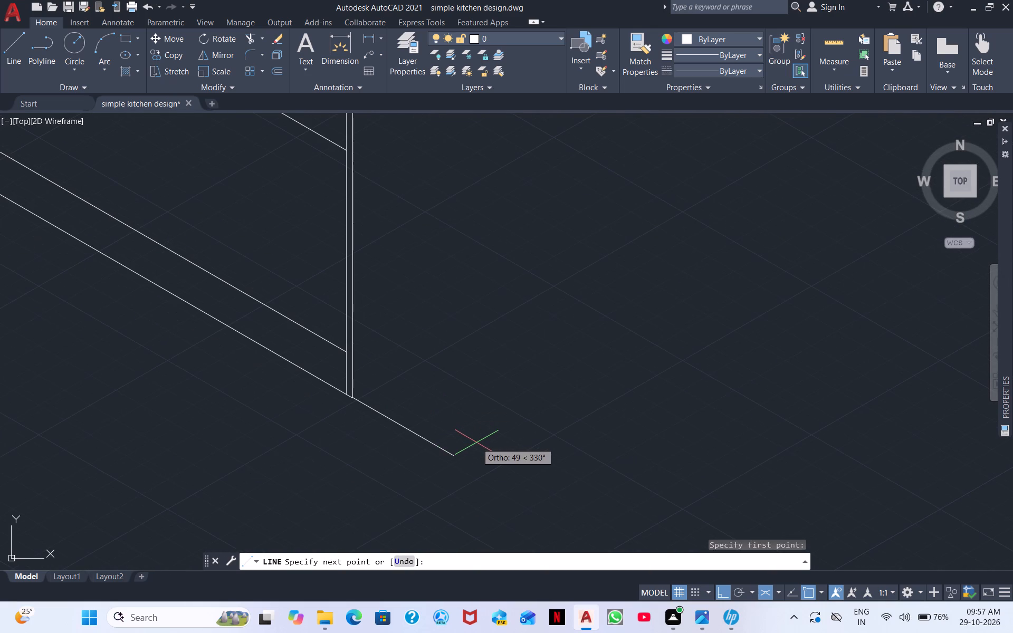
type("100")
key("Return")
In the right isoplane, continue the line 300 units vertically upward as the tall cabinet's front edge.
scroll(748, 188, "up", 1)
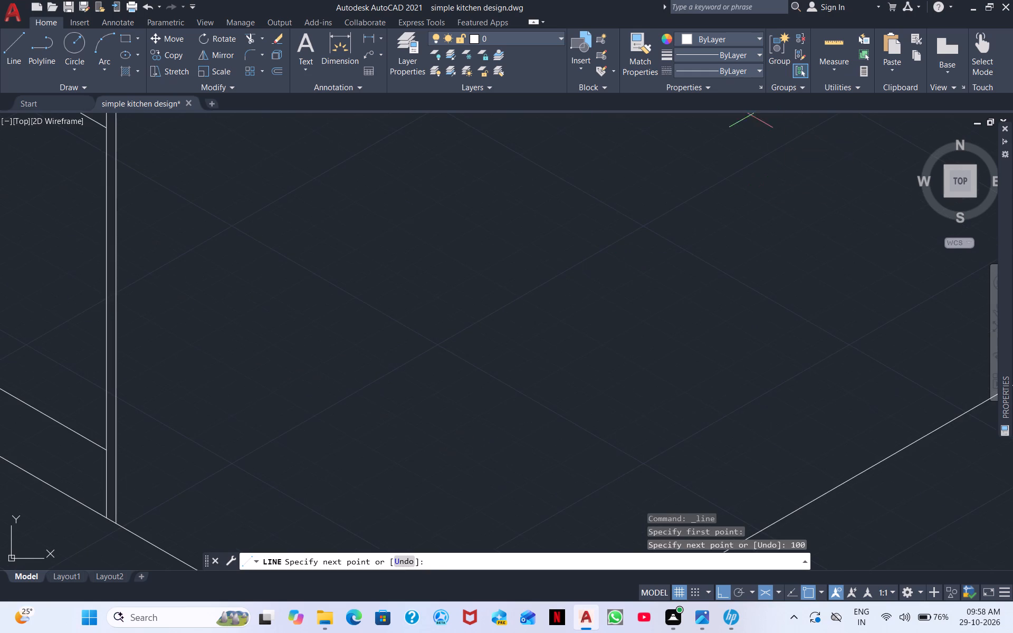
scroll(643, 190, "down", 3)
middle_click_drag(618, 290, 617, 293)
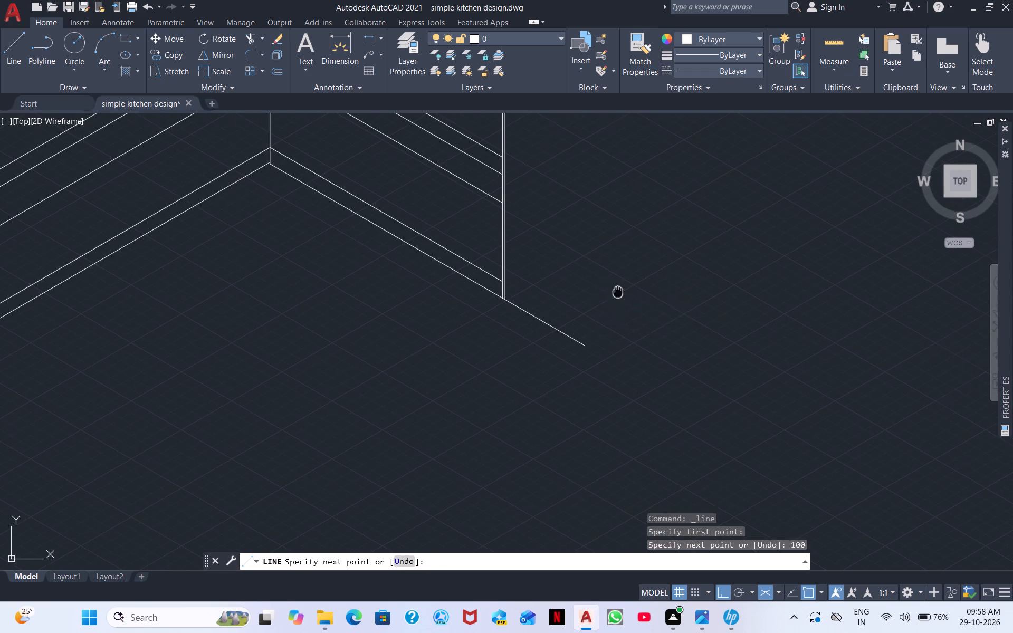
middle_click_drag(617, 293, 562, 360)
key("F5")
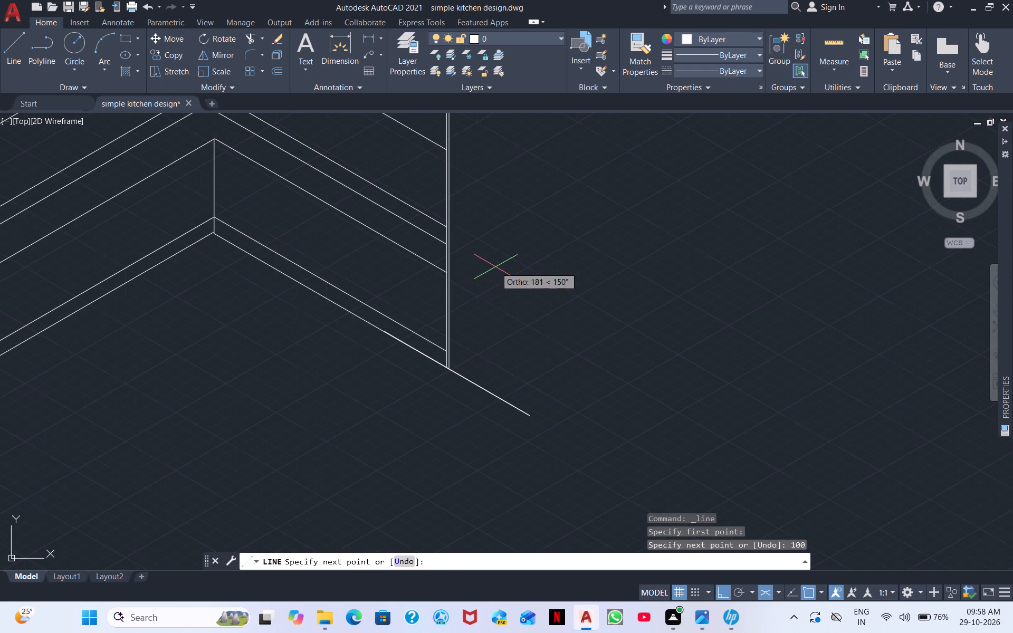
middle_click_drag(529, 194, 473, 331)
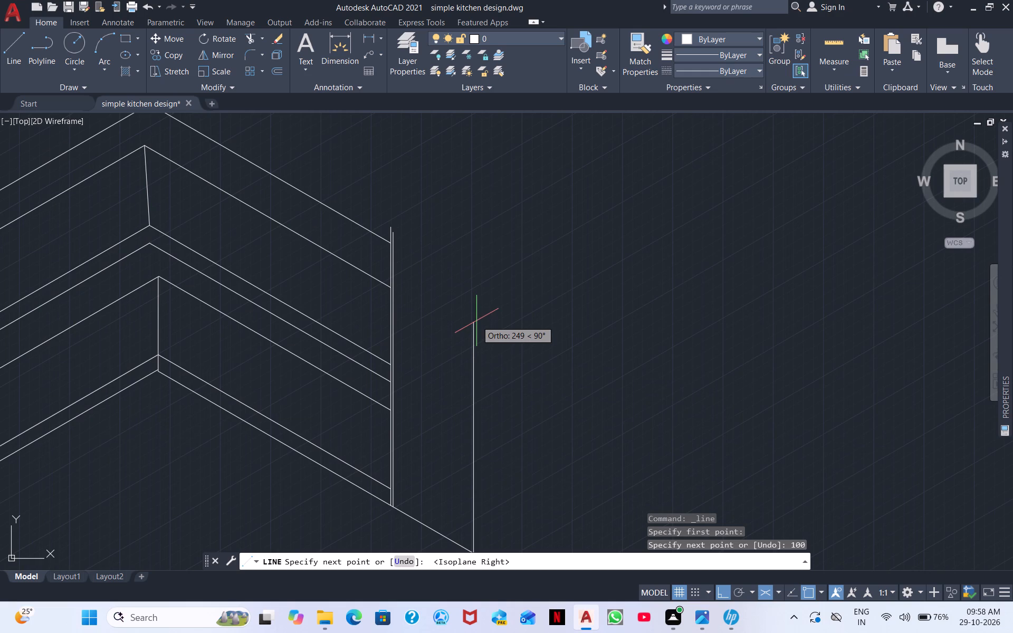
type("300")
key("Return")
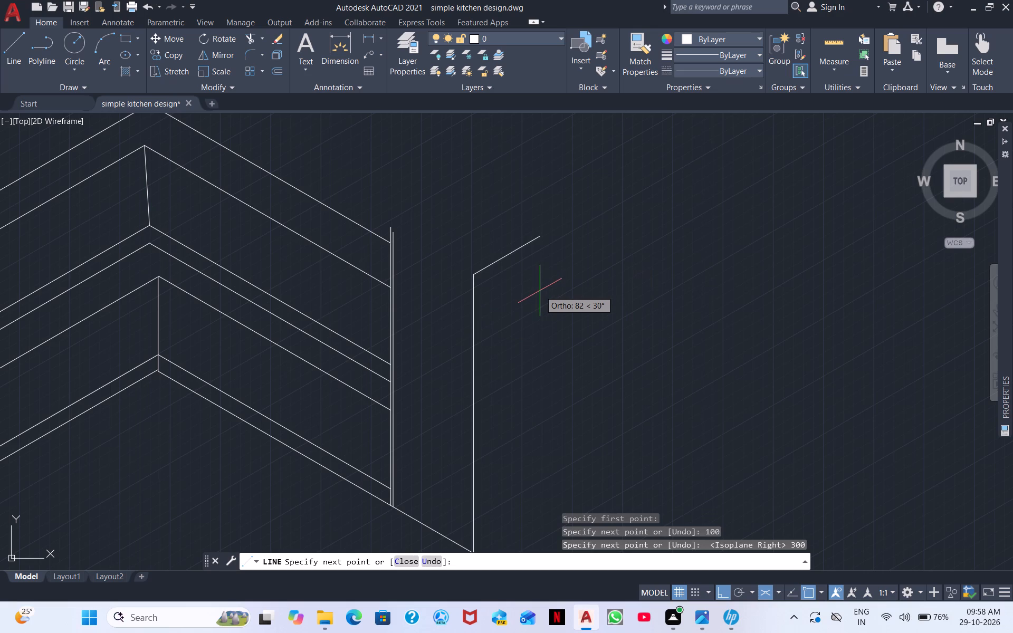
Continue with a 50-unit top edge at 30° and a vertical far edge running down past the base level.
type("50")
key("Return")
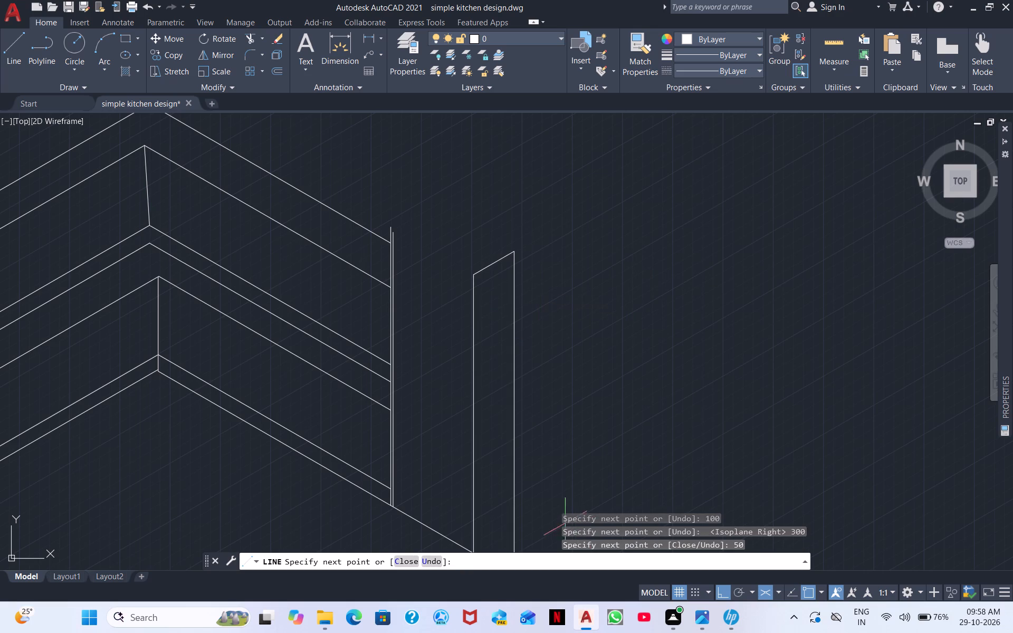
middle_click_drag(568, 453, 547, 320)
left_click(524, 459)
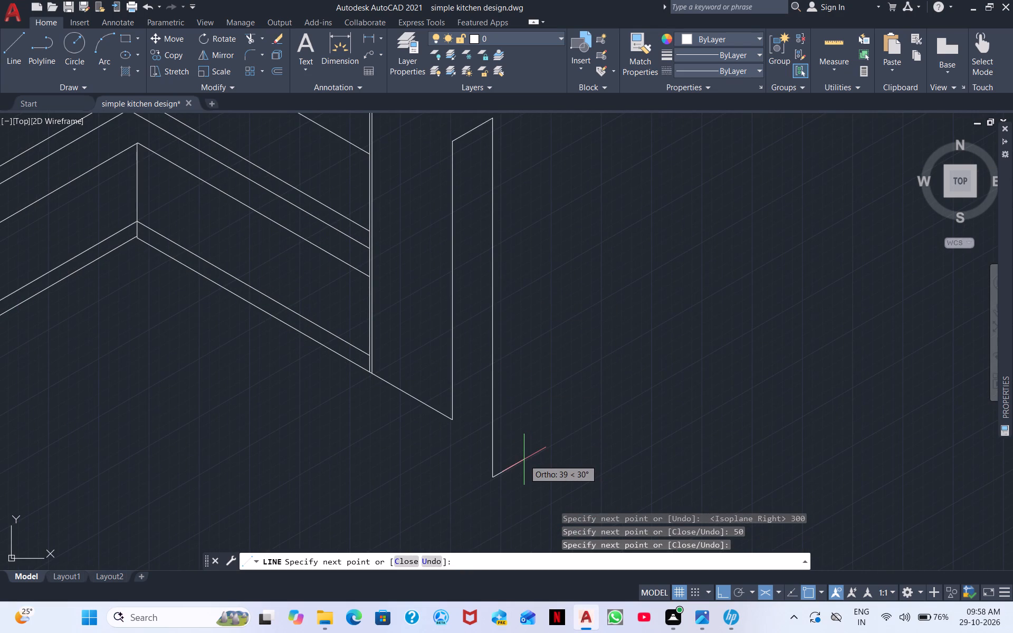
key("Escape")
Draw the side face's bottom line from the front edge's foot at 30°, crossing past the far vertical edge.
left_click(7, 40)
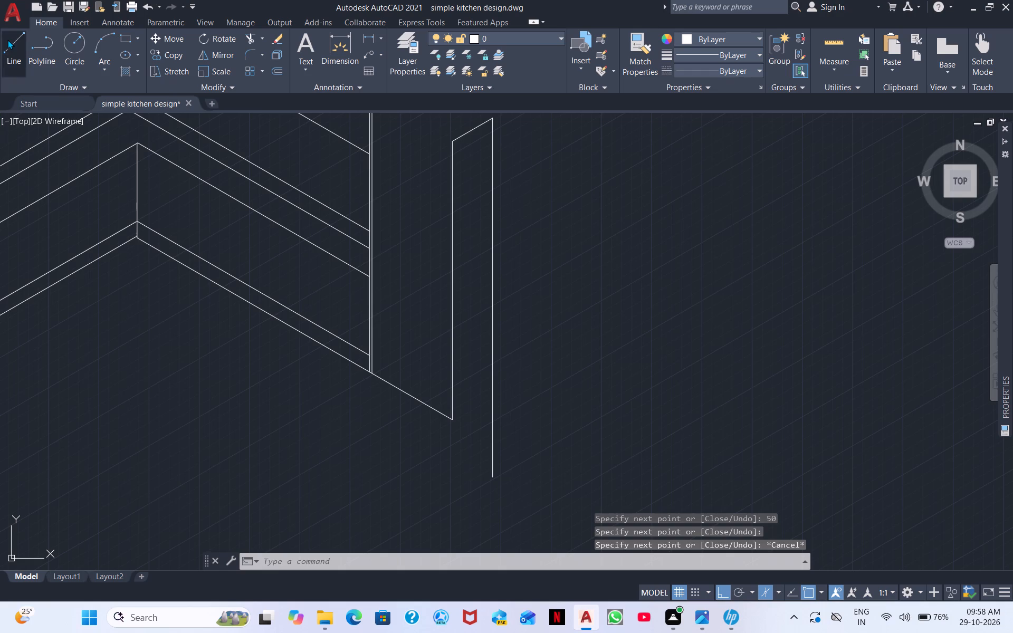
left_click(454, 416)
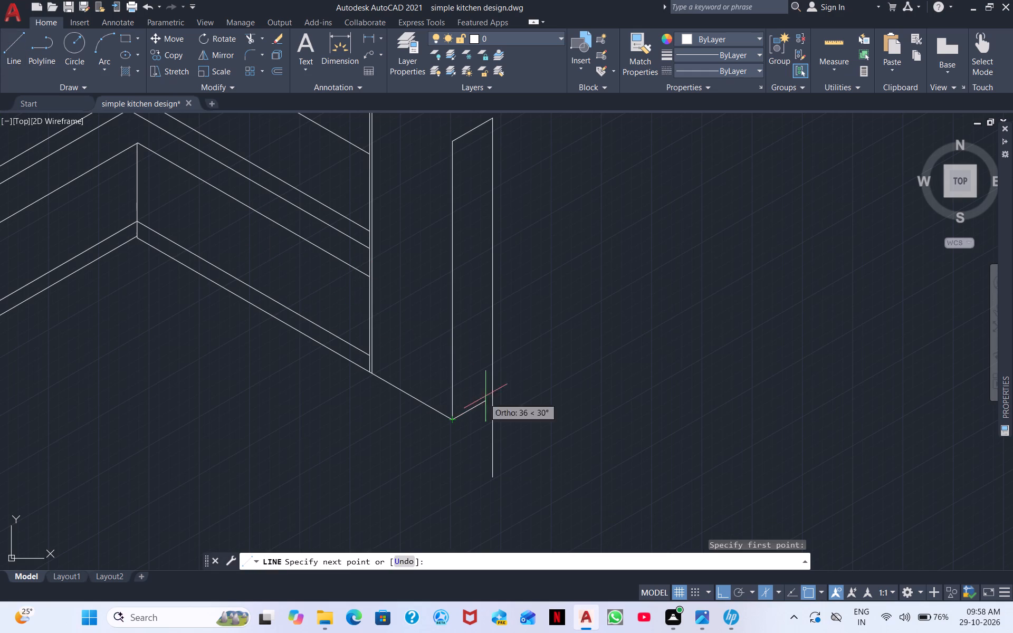
left_click(545, 367)
key("Escape")
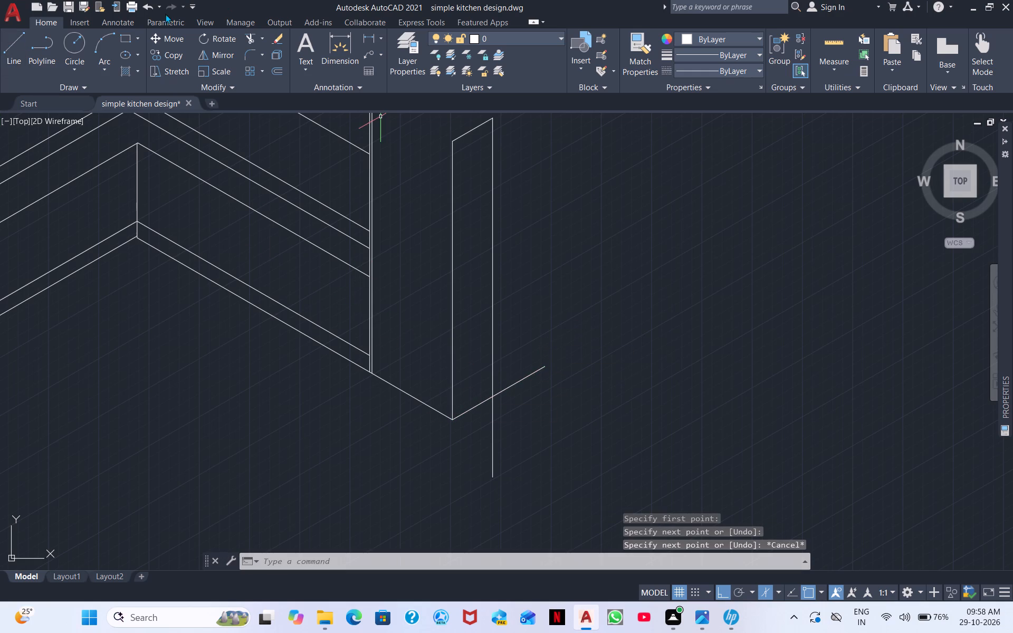
Trim the overshooting ends of the side face's bottom line and far vertical edge at their intersection.
left_click(253, 42)
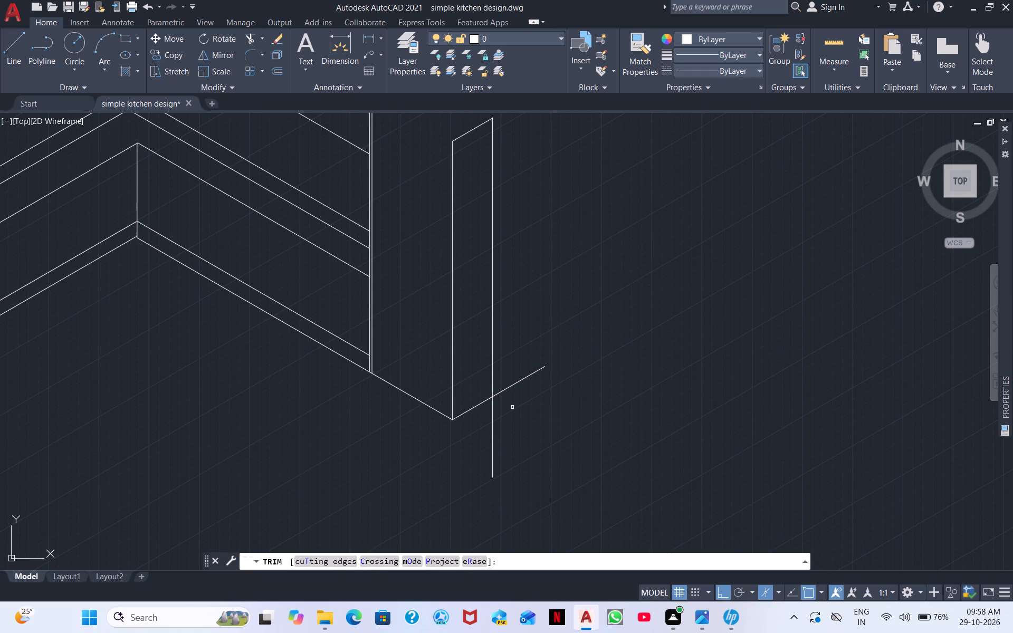
left_click_drag(510, 365, 477, 450)
middle_click_drag(580, 353, 578, 481)
scroll(580, 353, "down", 1)
right_click(678, 325)
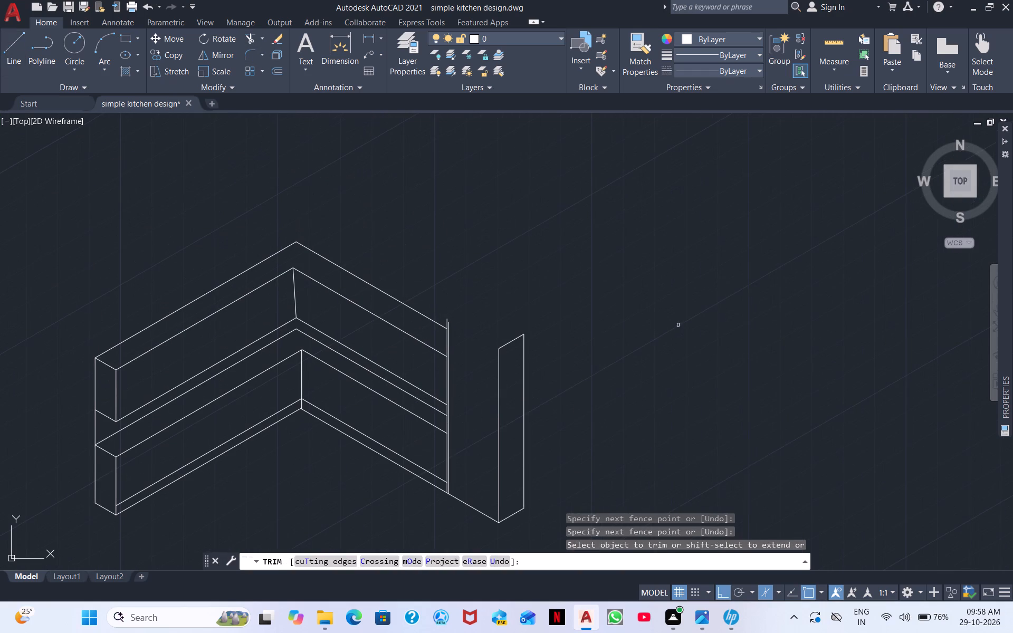
left_click(720, 329)
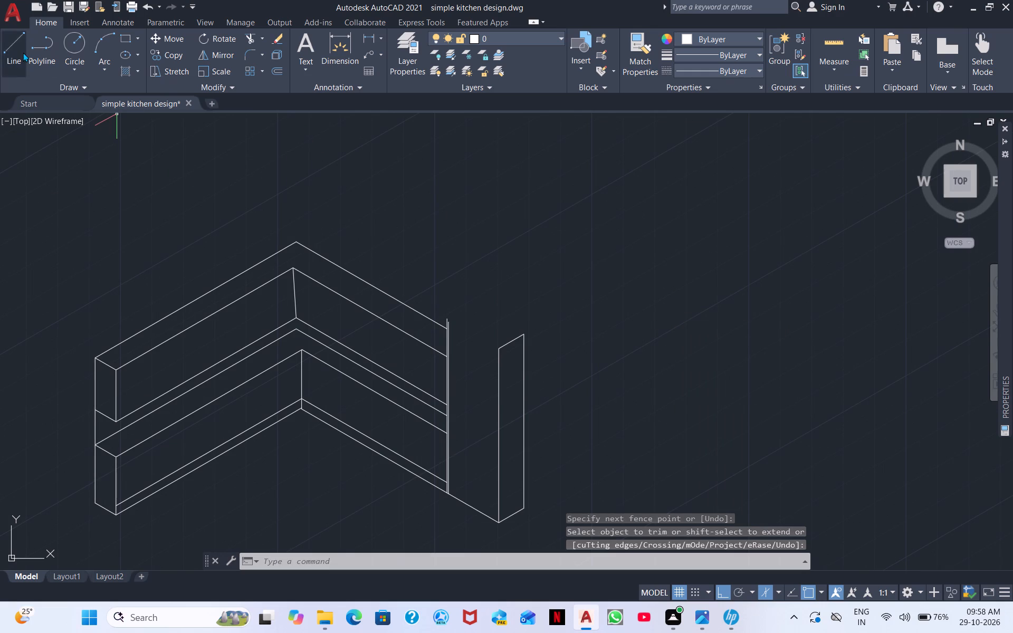
In the left isoplane, draw a line about 115 units long at 150° from the cabinet's top front corner past the units' end edge.
left_click(9, 46)
scroll(470, 331, "up", 3)
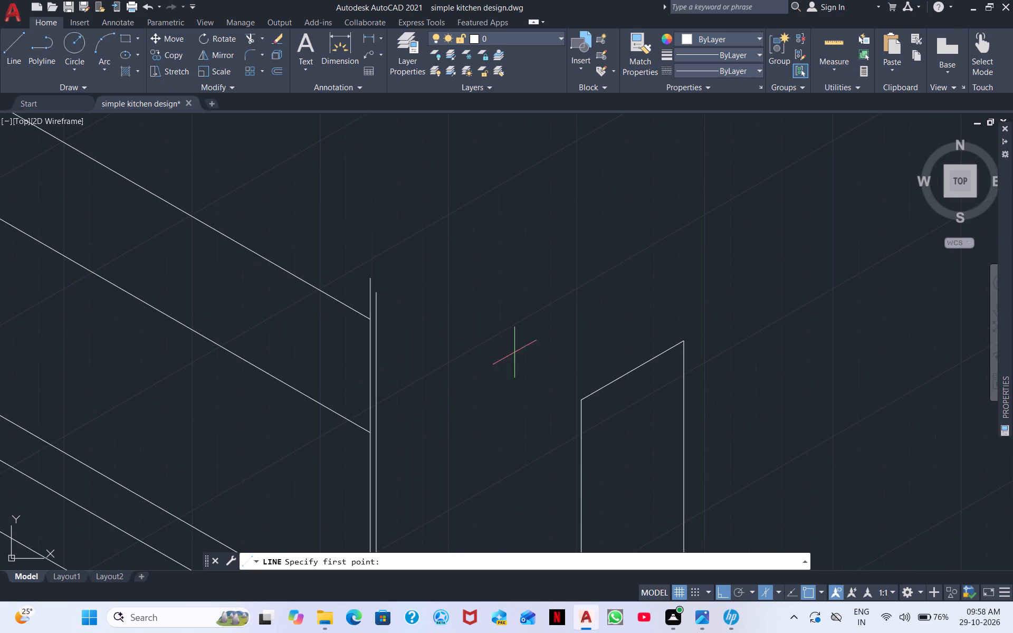
left_click(580, 402)
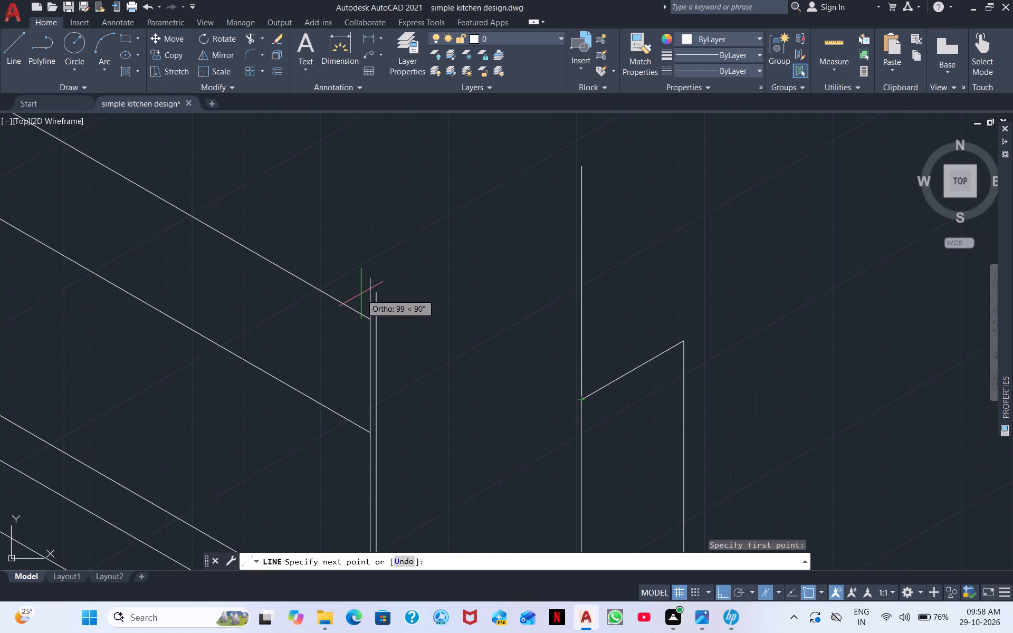
key("F5")
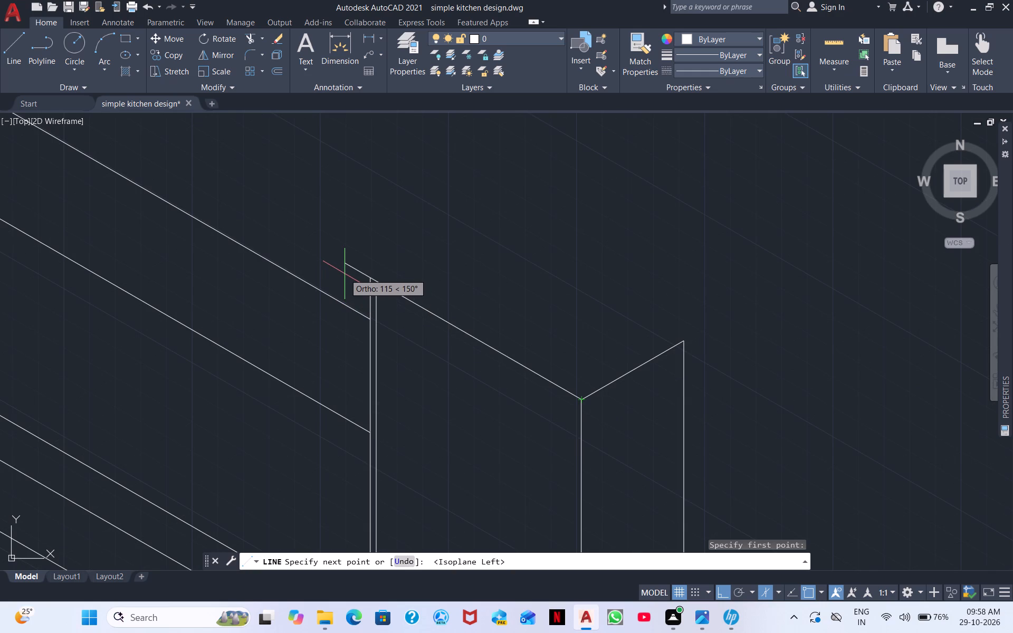
double_click(345, 274)
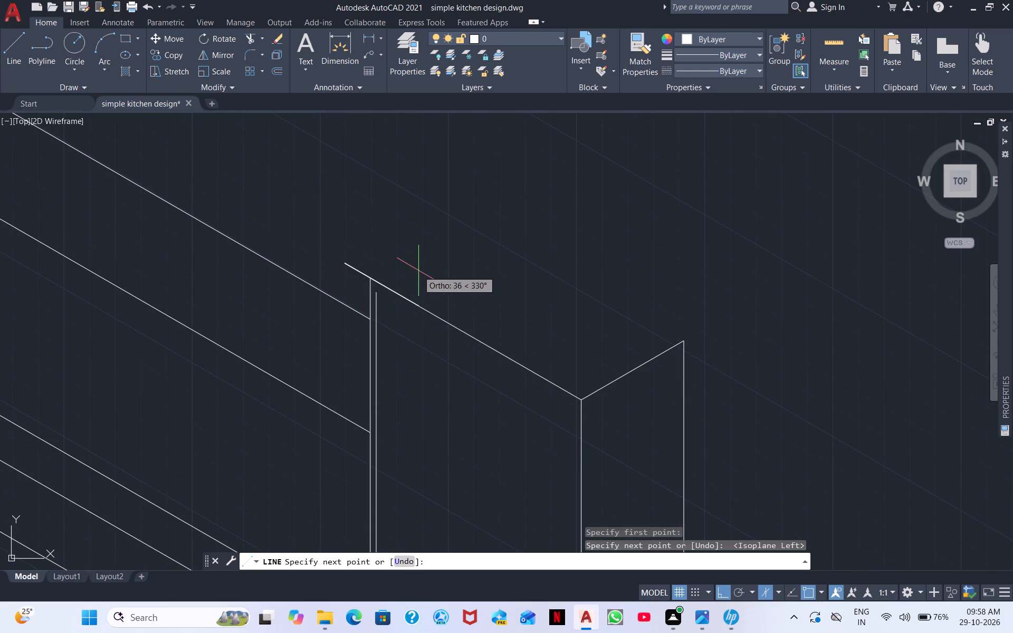
scroll(547, 255, "down", 2)
middle_click_drag(557, 273, 547, 170)
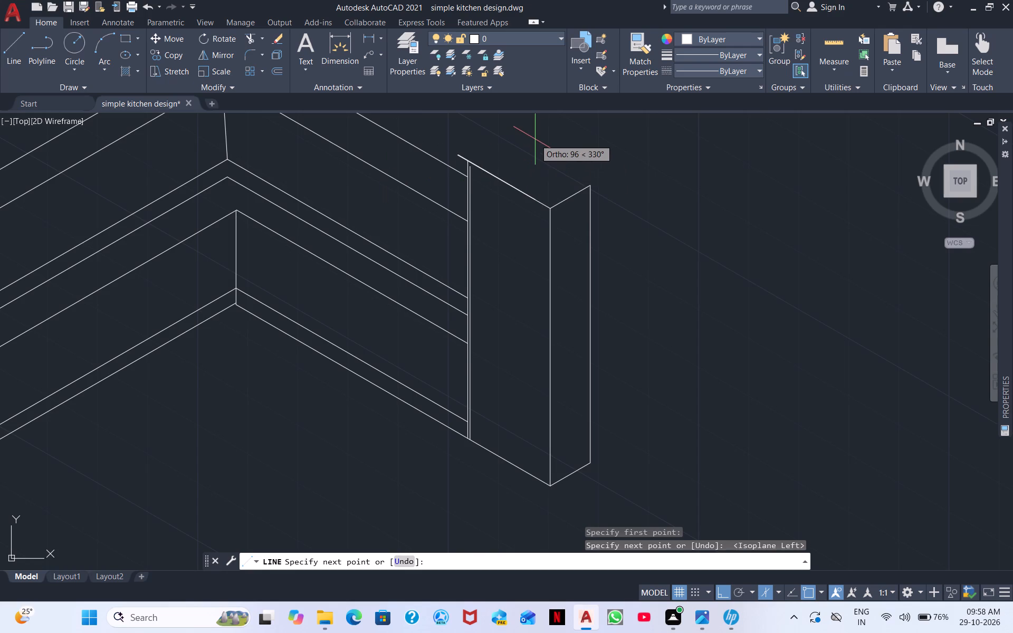
key("Escape")
In the top isoplane, draw a line at 30° from the cabinet's top front corner beside the units, running past the cabinet's depth.
right_click_drag(552, 154, 543, 174)
left_click(649, 183)
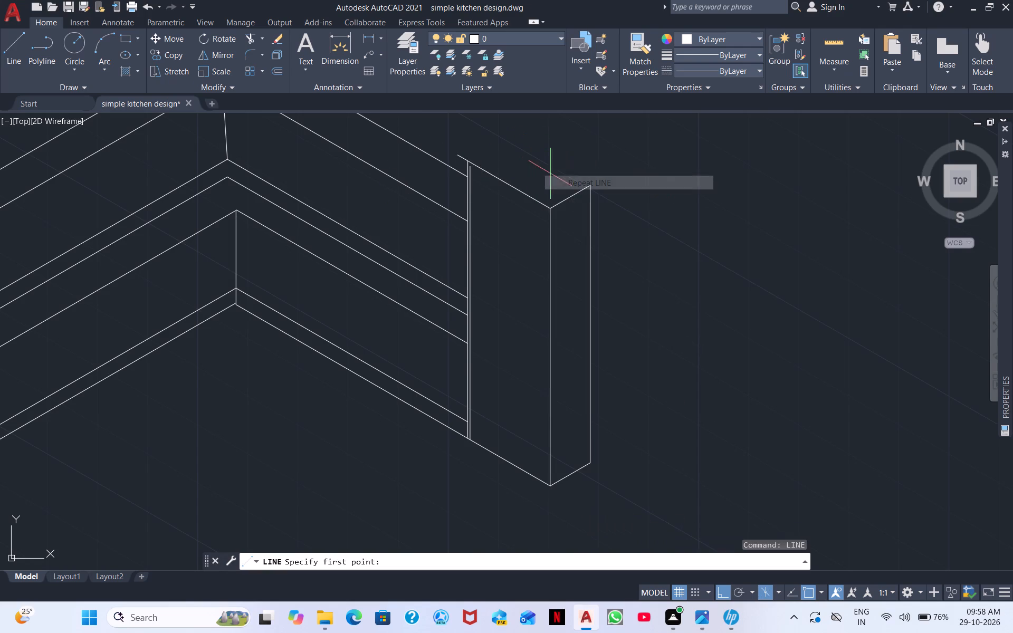
scroll(439, 179, "up", 3)
middle_click_drag(478, 180, 381, 339)
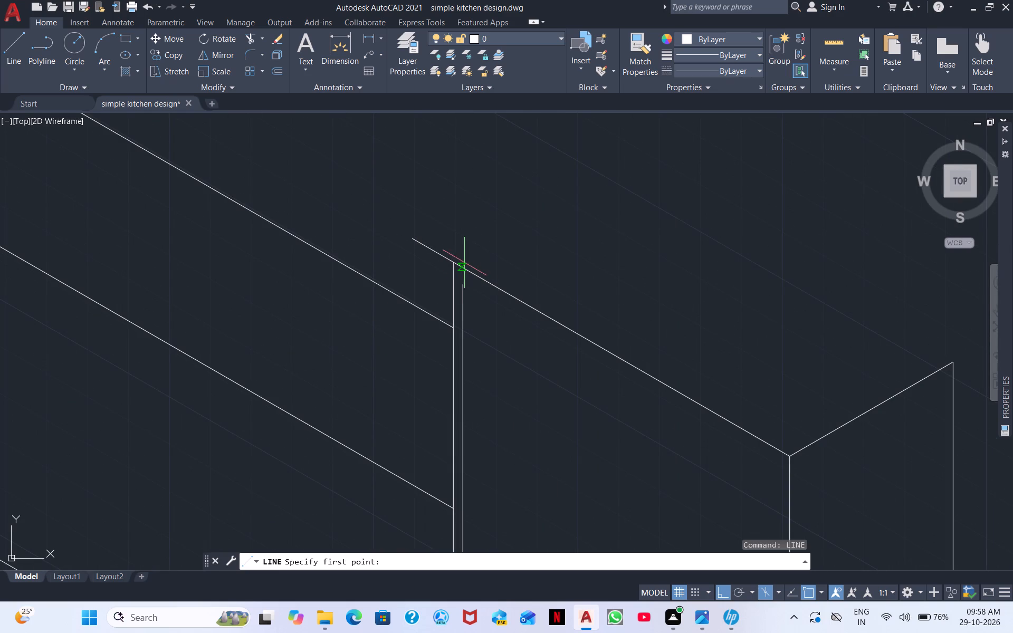
left_click(453, 259)
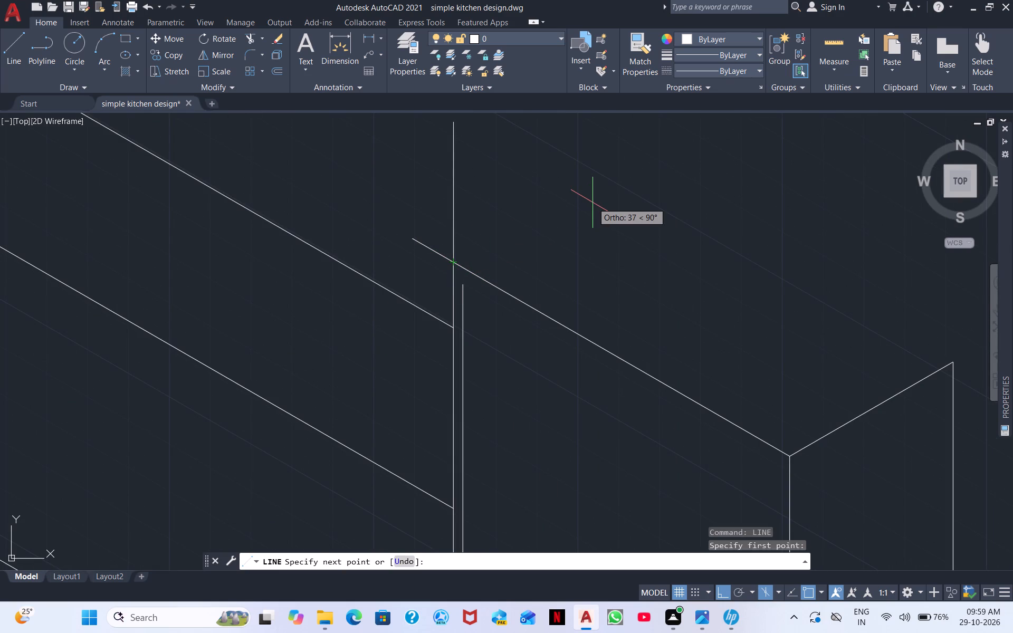
key("F5")
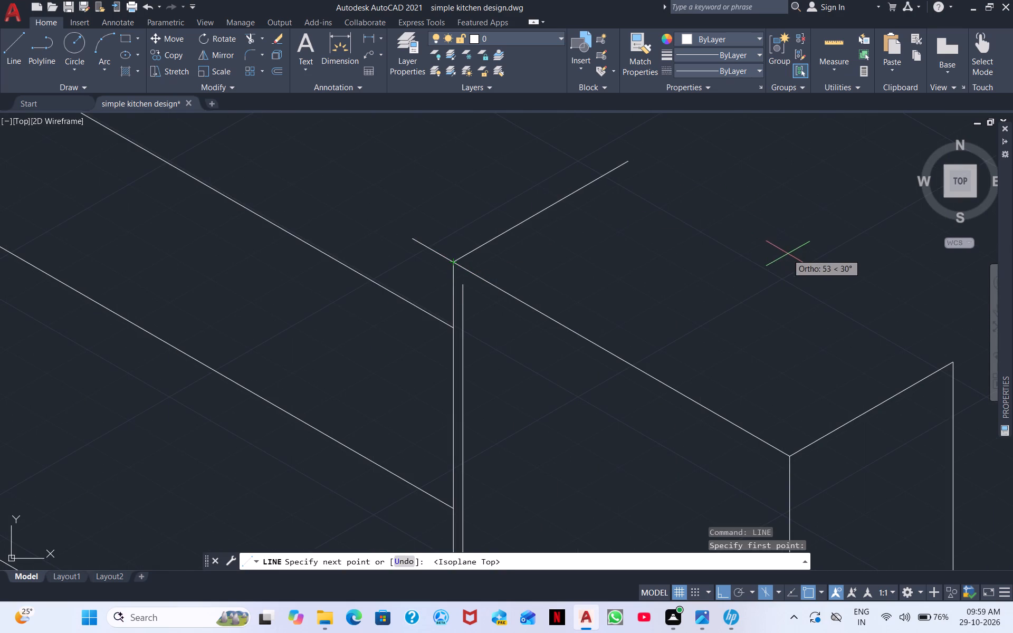
left_click(847, 192)
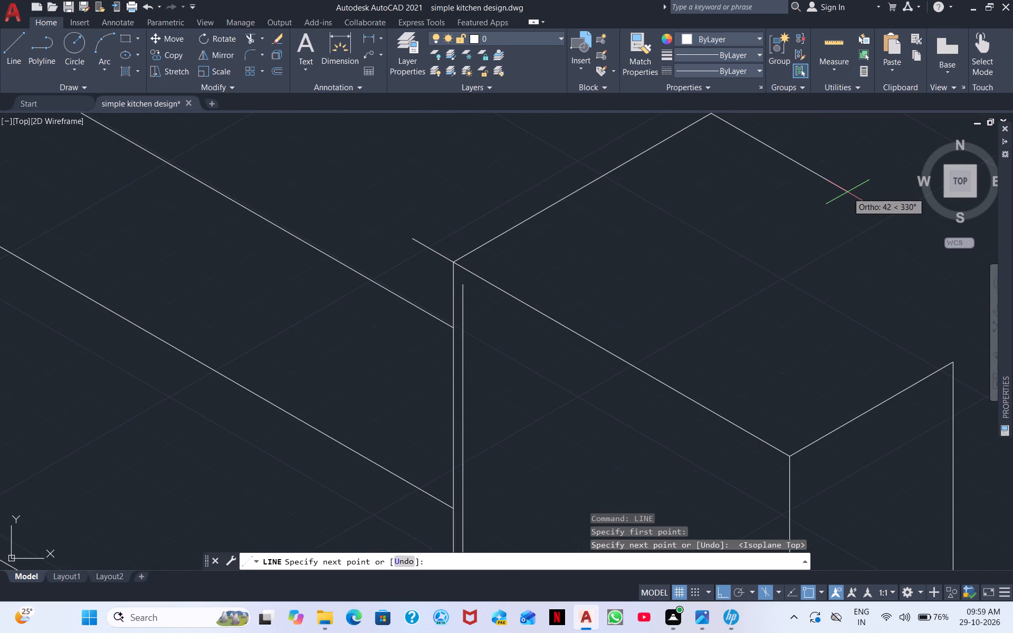
key("Escape")
Draw the top face's back edge from the side face's far top corner at 150°, crossing past the 30° line.
right_click(847, 198)
left_click(895, 212)
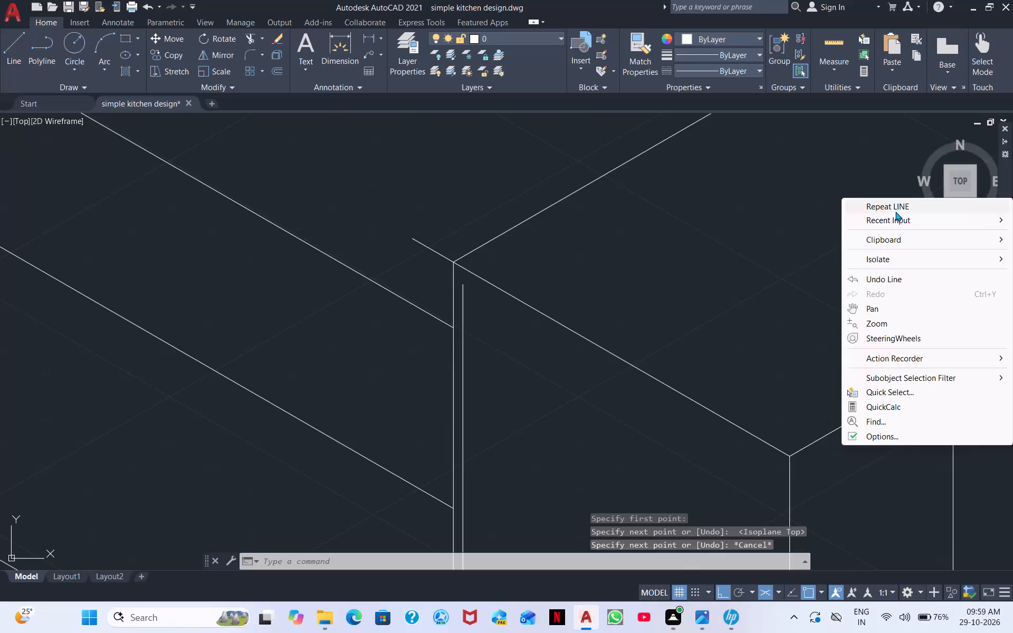
left_click(948, 362)
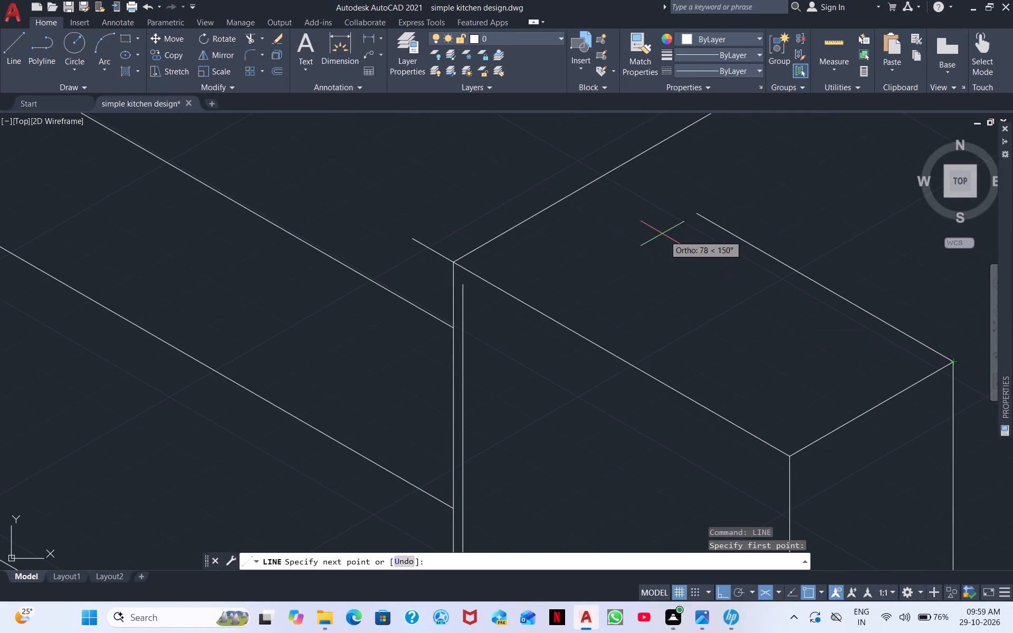
left_click(517, 150)
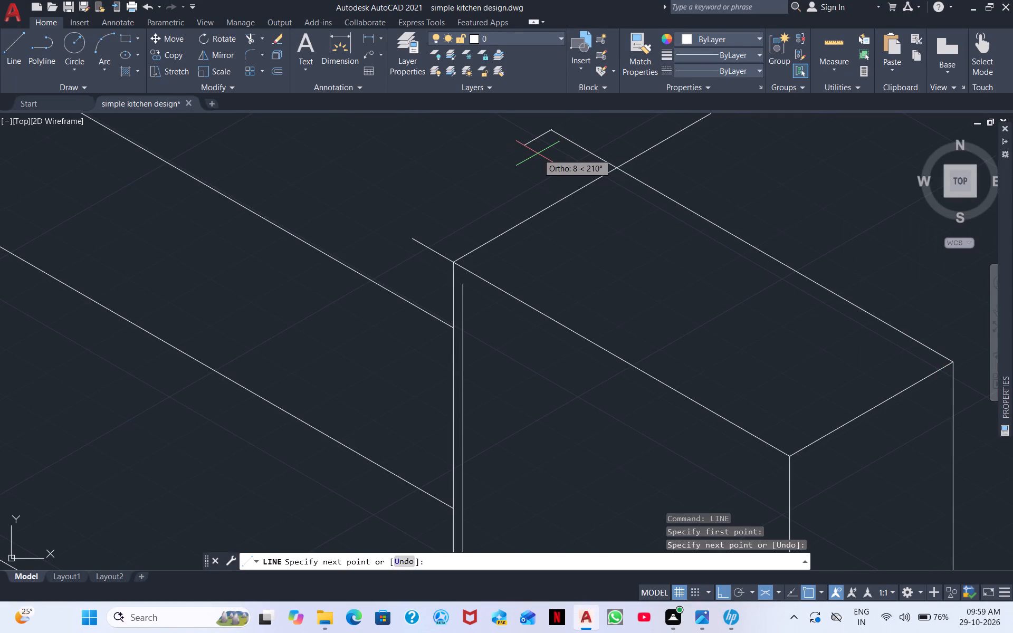
key("Escape")
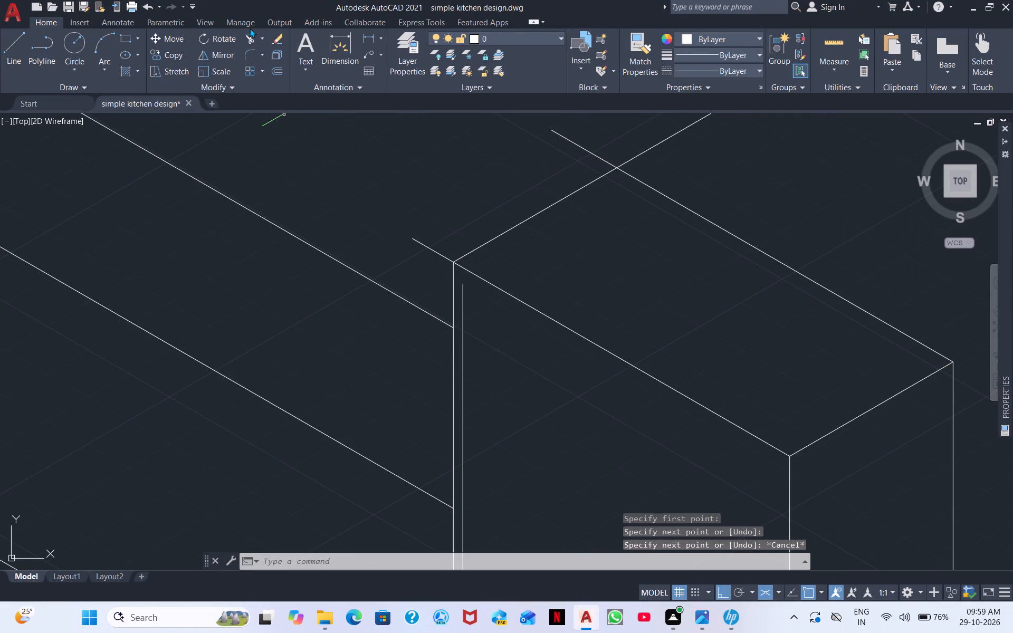
Trim the front top edge's overshoot beyond the cabinet corner beside the units.
left_click(250, 35)
left_click(431, 247)
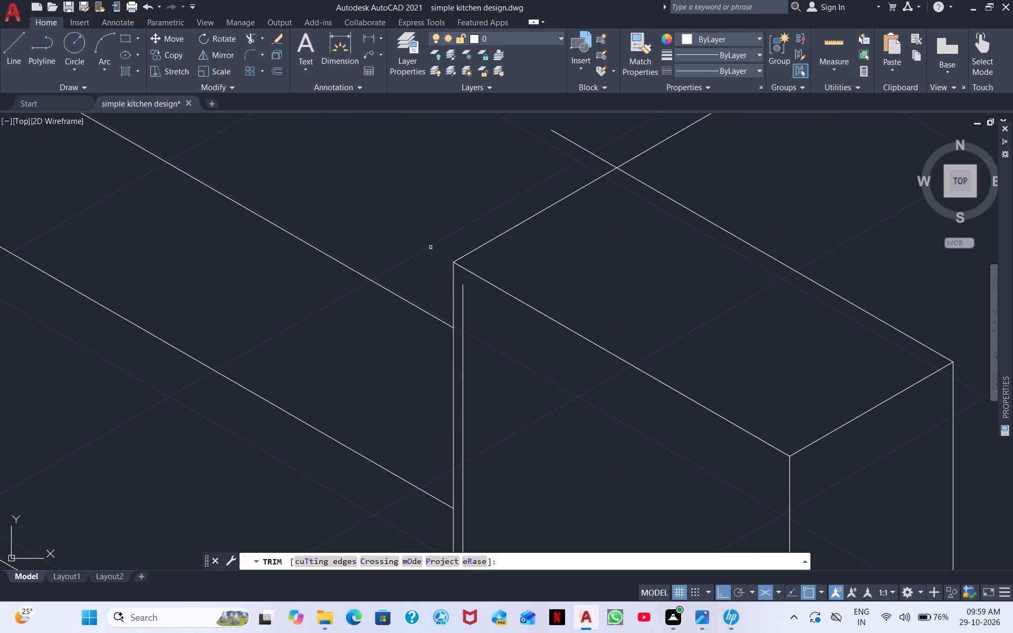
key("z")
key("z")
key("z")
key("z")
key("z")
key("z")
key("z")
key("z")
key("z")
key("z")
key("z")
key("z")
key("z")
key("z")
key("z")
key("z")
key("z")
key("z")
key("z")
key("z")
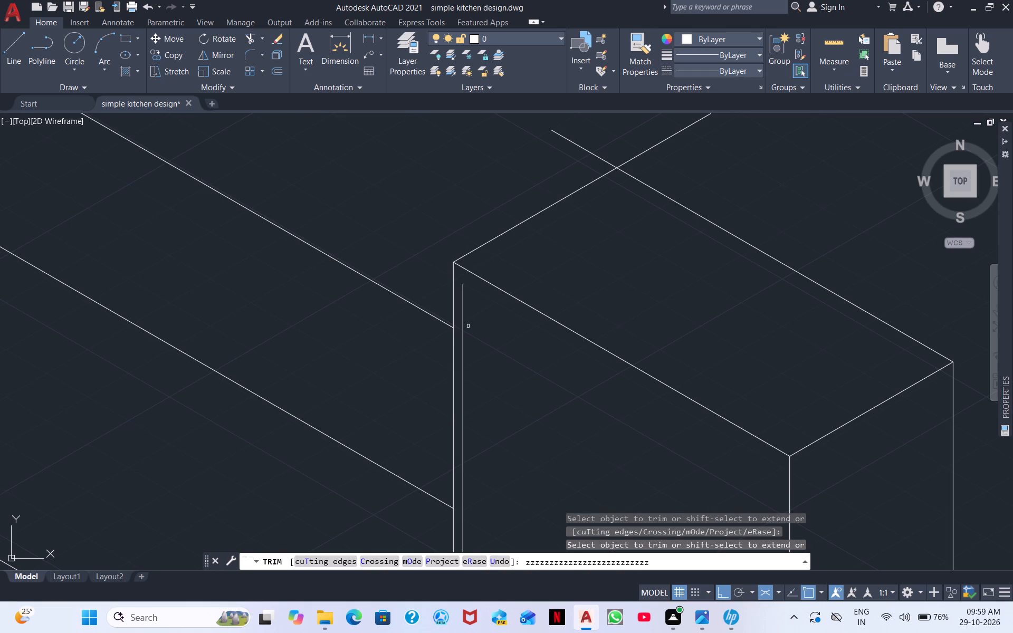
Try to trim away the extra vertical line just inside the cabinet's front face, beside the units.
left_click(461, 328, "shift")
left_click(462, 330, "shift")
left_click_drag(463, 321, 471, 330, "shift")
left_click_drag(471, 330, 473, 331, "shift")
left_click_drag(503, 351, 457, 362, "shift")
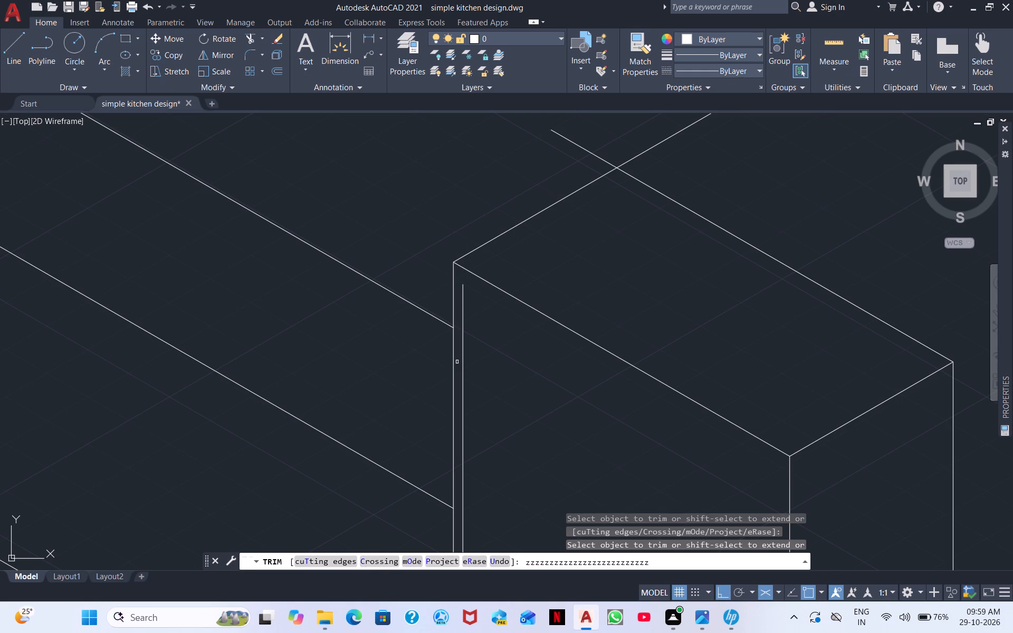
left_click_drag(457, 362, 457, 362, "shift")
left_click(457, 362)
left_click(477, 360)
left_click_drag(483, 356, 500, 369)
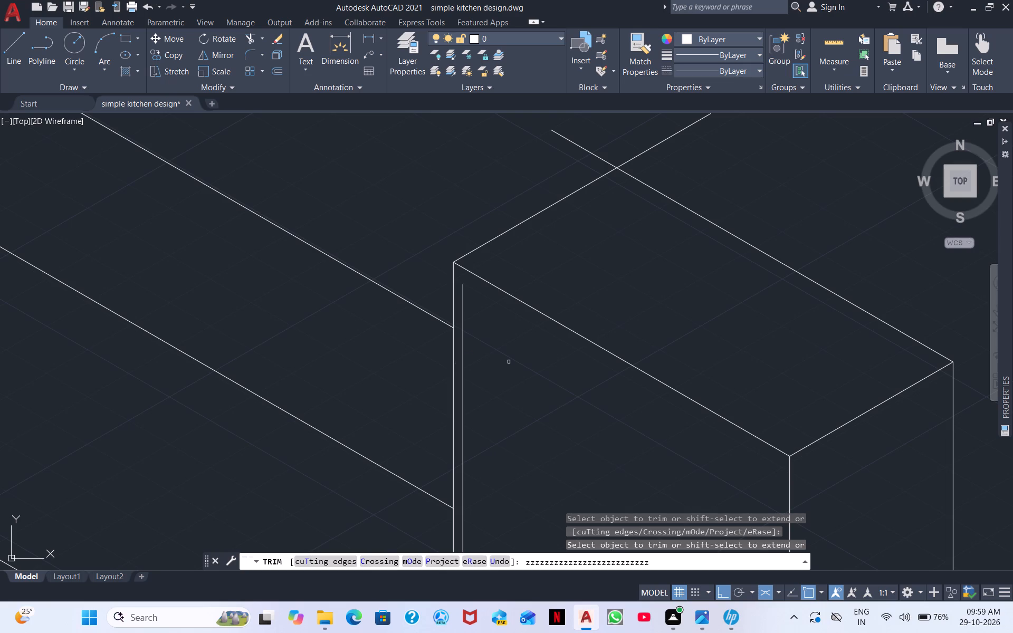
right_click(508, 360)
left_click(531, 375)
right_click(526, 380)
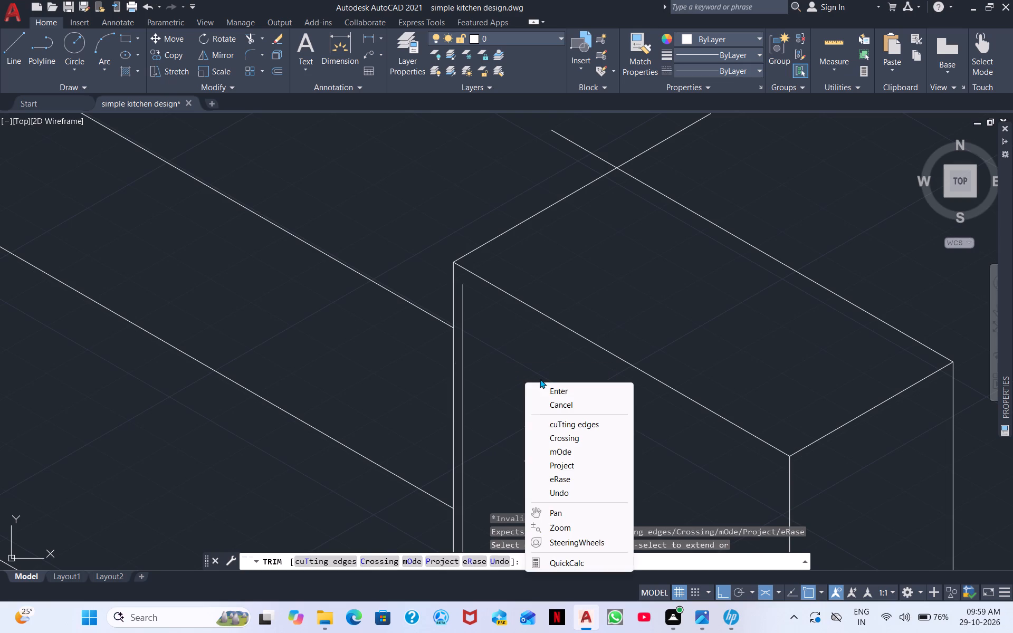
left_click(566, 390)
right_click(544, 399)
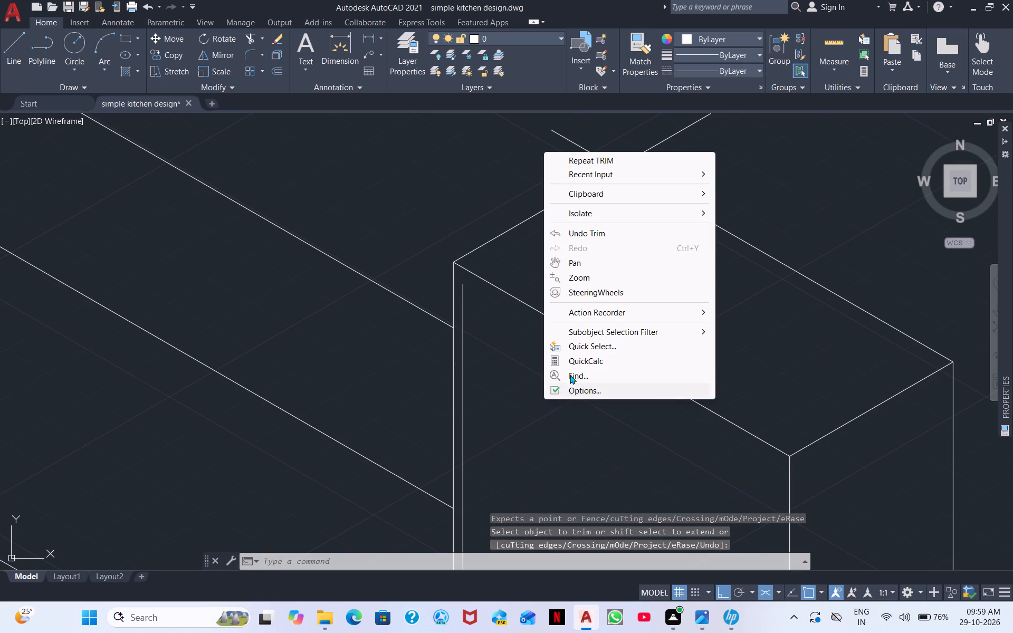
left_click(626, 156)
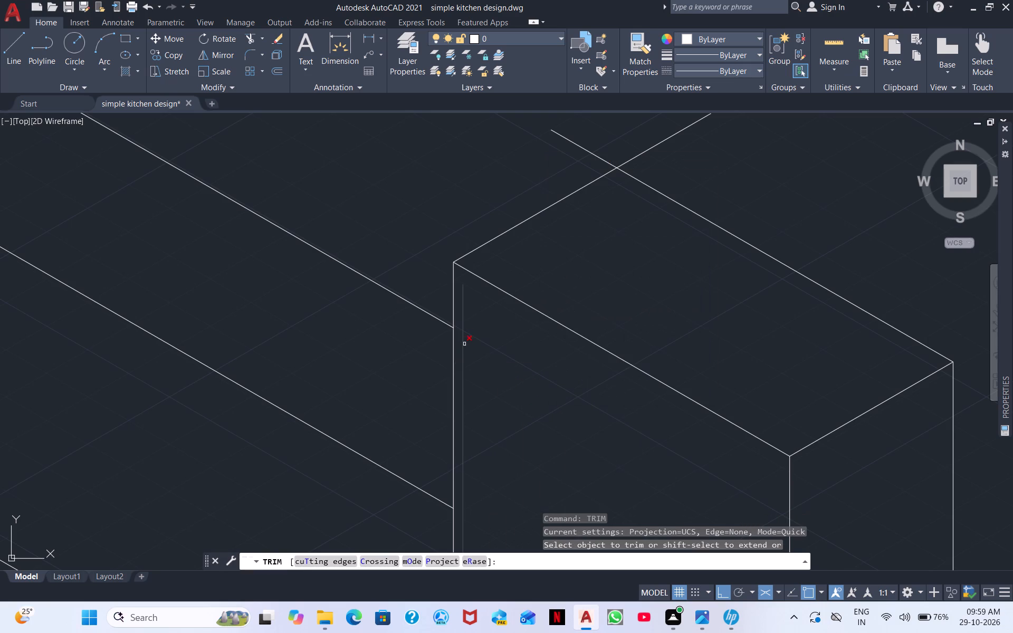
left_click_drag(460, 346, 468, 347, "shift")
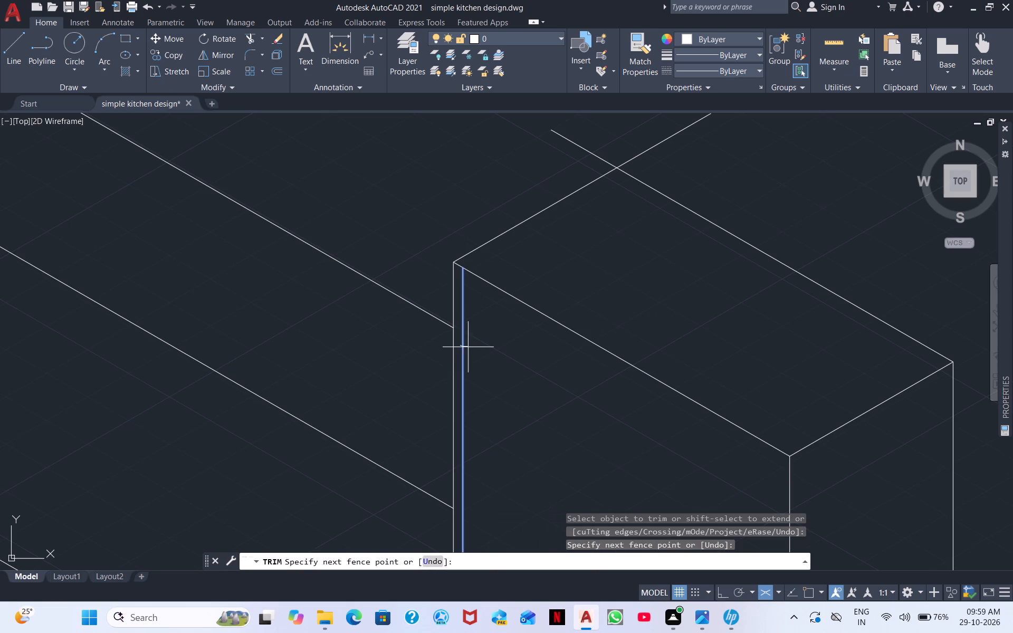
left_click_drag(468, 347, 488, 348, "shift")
Trim the overshooting ends of the top face's two rear edges at their intersection.
scroll(552, 248, "down", 1)
middle_click_drag(627, 207, 607, 261)
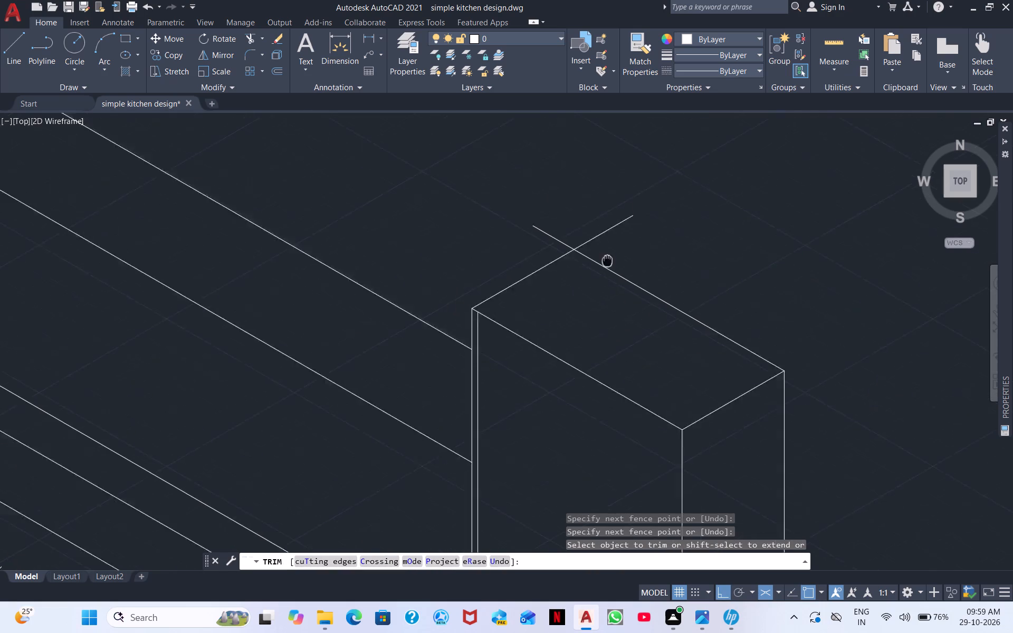
middle_click_drag(607, 261, 580, 297)
left_click_drag(532, 280, 613, 262)
left_click_drag(566, 257, 625, 308)
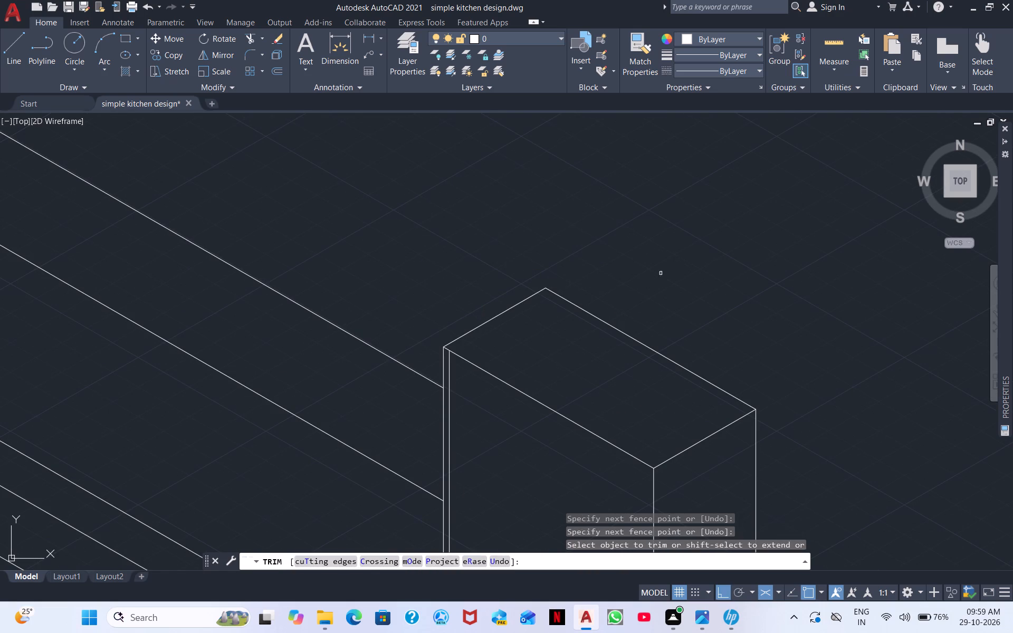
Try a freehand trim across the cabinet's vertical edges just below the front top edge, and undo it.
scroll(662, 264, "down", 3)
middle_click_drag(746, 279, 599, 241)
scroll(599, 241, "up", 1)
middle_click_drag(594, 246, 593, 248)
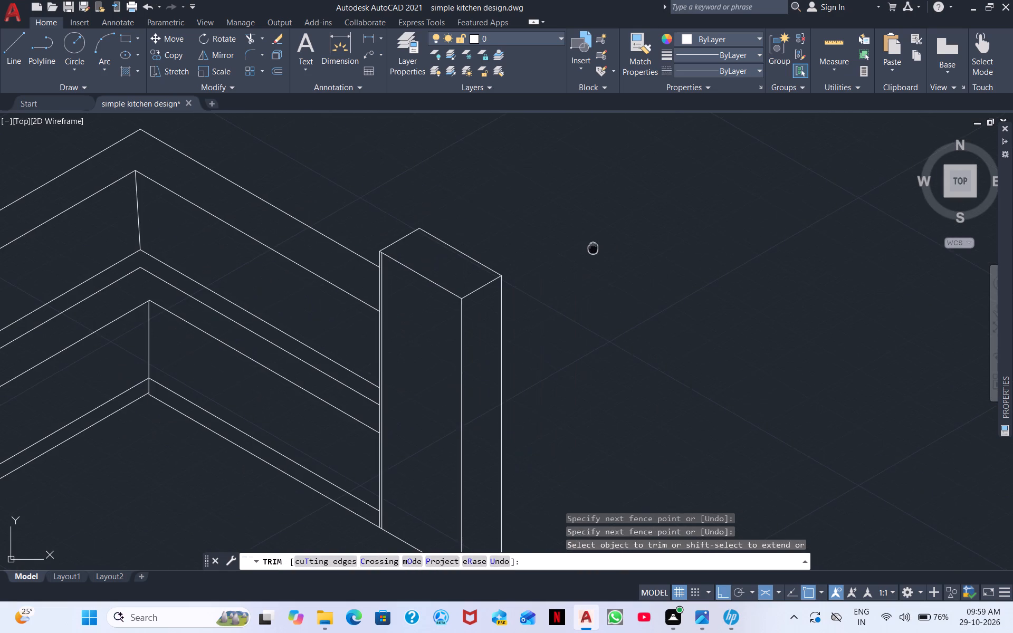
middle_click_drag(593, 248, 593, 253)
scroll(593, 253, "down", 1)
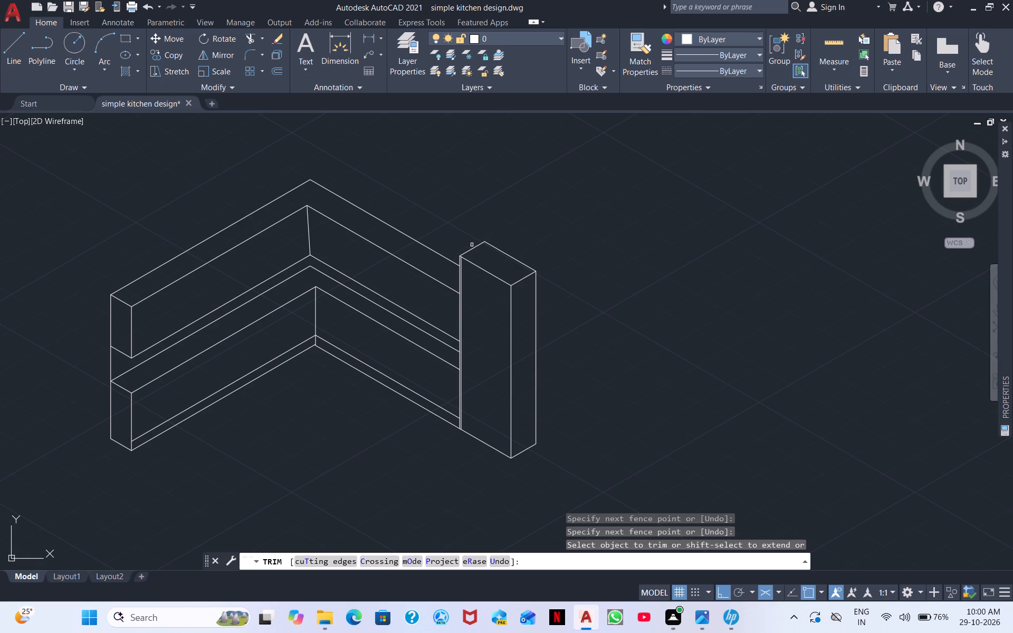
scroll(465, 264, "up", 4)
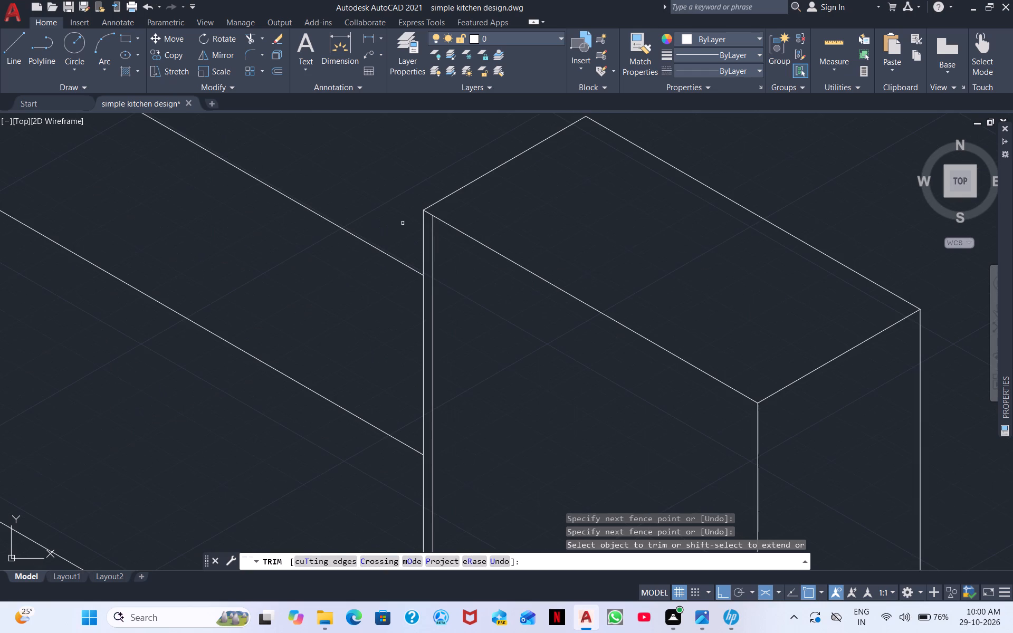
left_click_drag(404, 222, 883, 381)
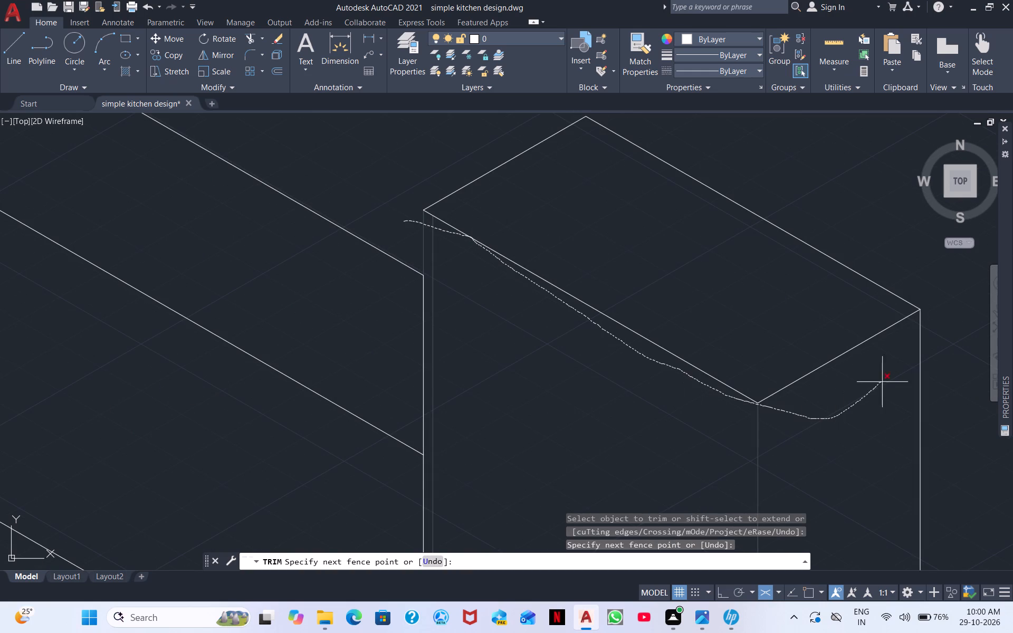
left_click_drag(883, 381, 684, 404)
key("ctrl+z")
Draw a line just below the cabinet's top, at 330° across the front face, continuing at 30° across the side face to its far edge.
scroll(694, 396, "down", 1)
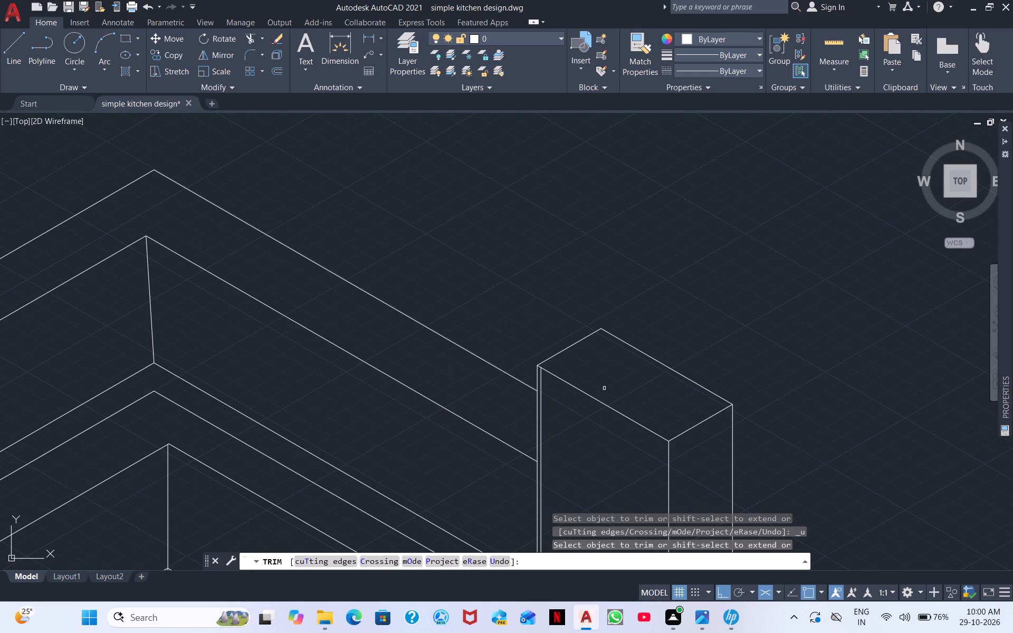
left_click(7, 45)
middle_click_drag(586, 301, 448, 99)
scroll(397, 183, "up", 3)
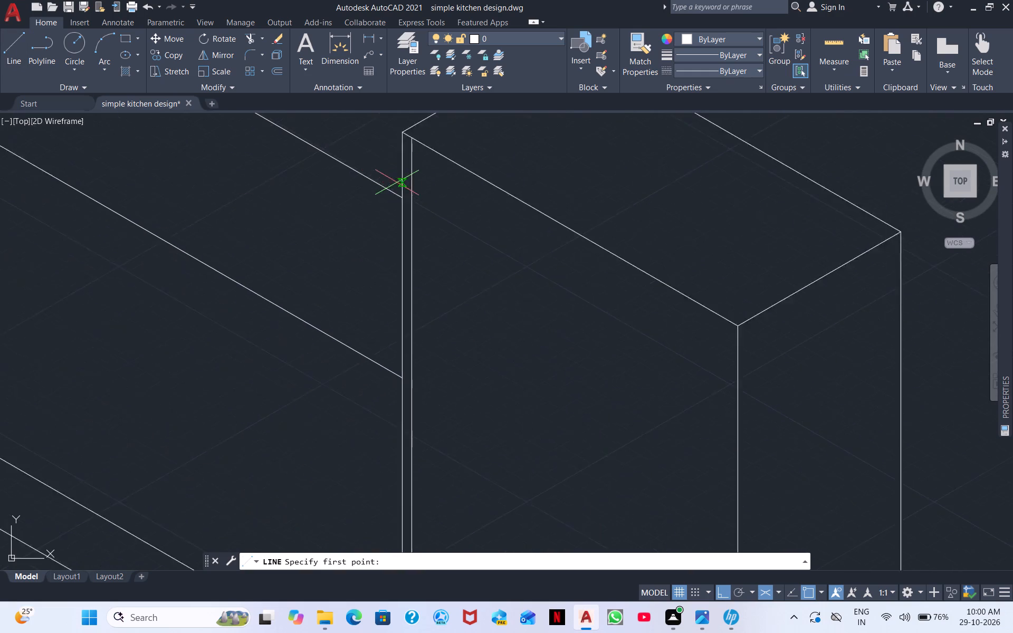
middle_click_drag(450, 170, 431, 253)
left_click(387, 252)
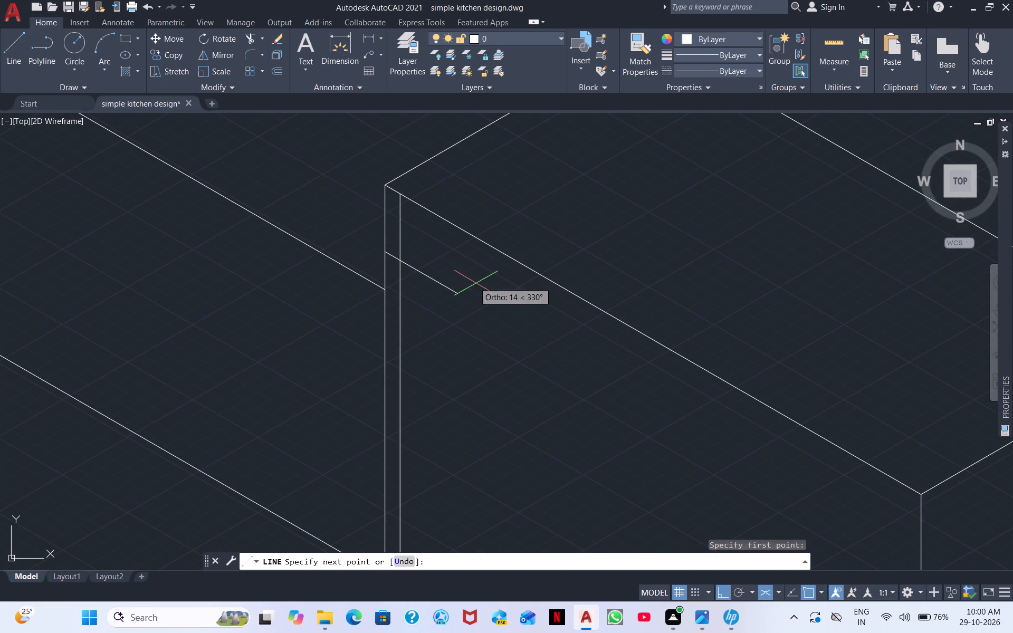
scroll(565, 357, "down", 2)
middle_click_drag(583, 372, 326, 170)
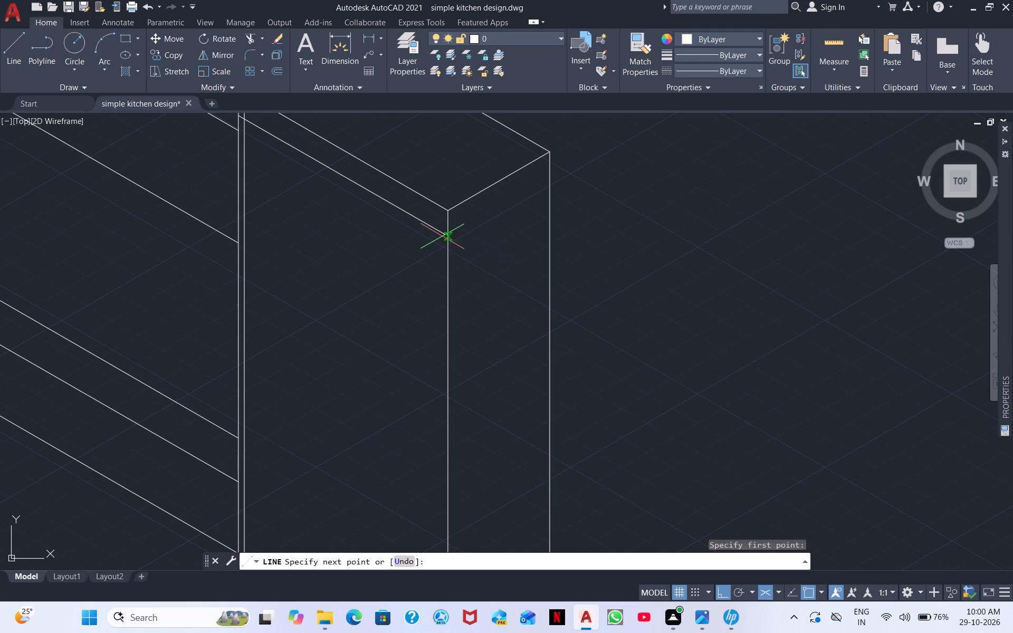
left_click(444, 236)
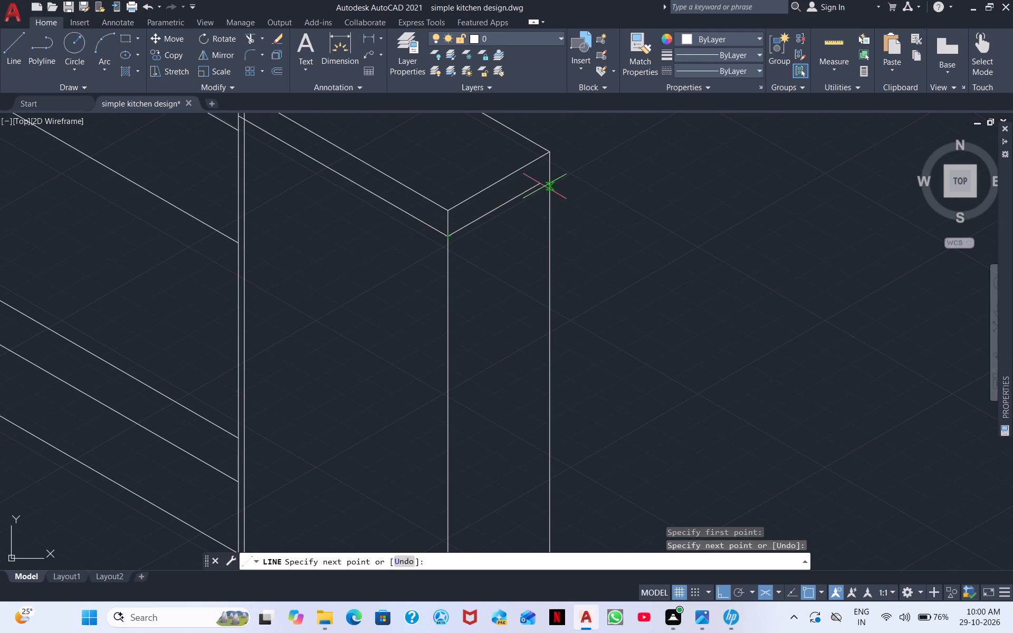
left_click(552, 180)
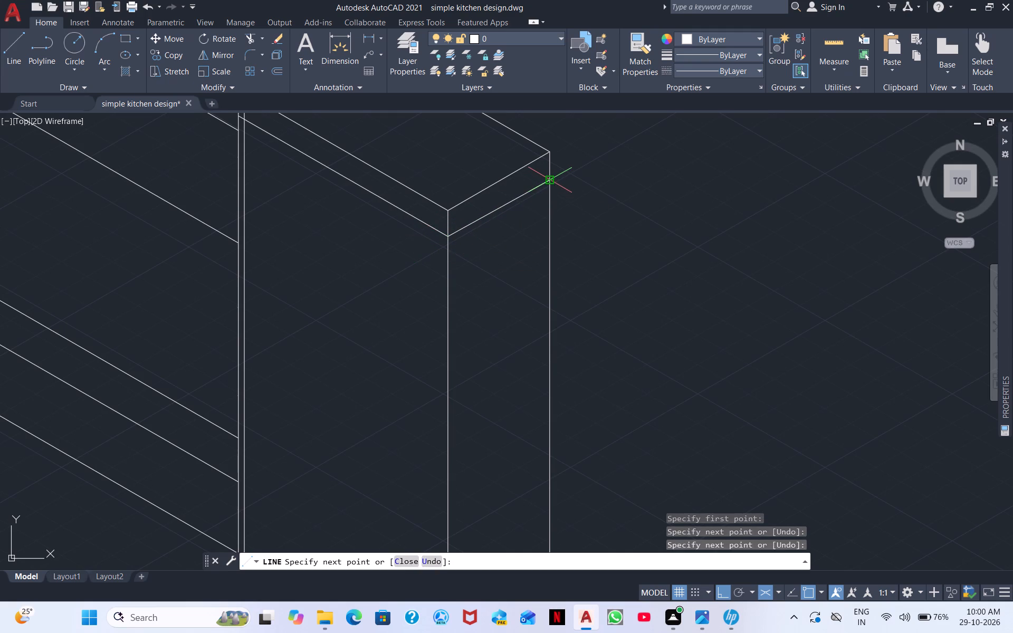
key("Escape")
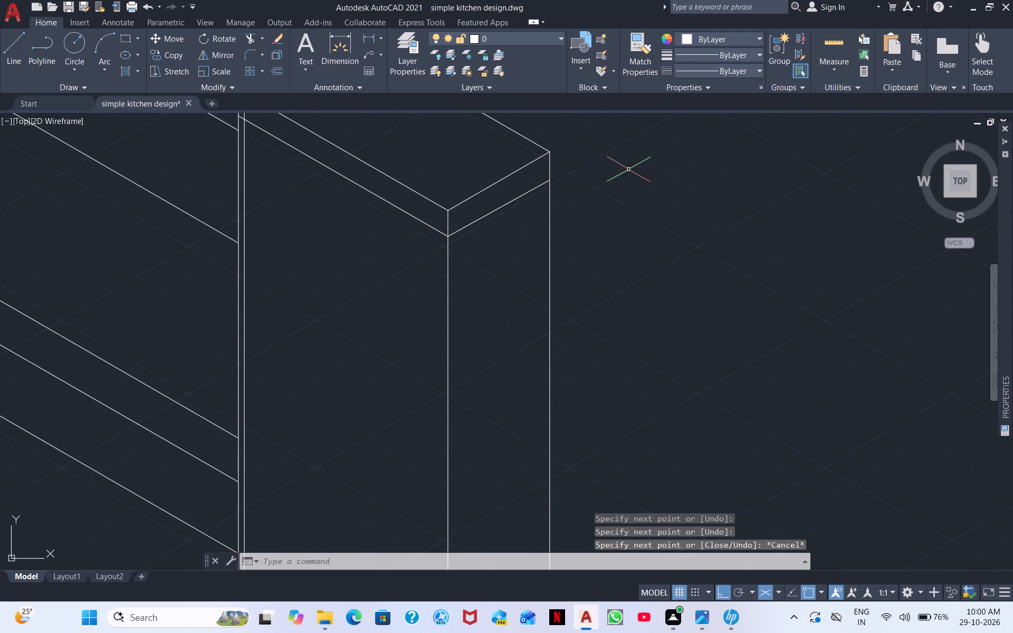
Trim the two short vertical segments between the top edge and the new parallel line, at the front face's end beside the units.
middle_click_drag(645, 194, 651, 202)
scroll(651, 202, "down", 1)
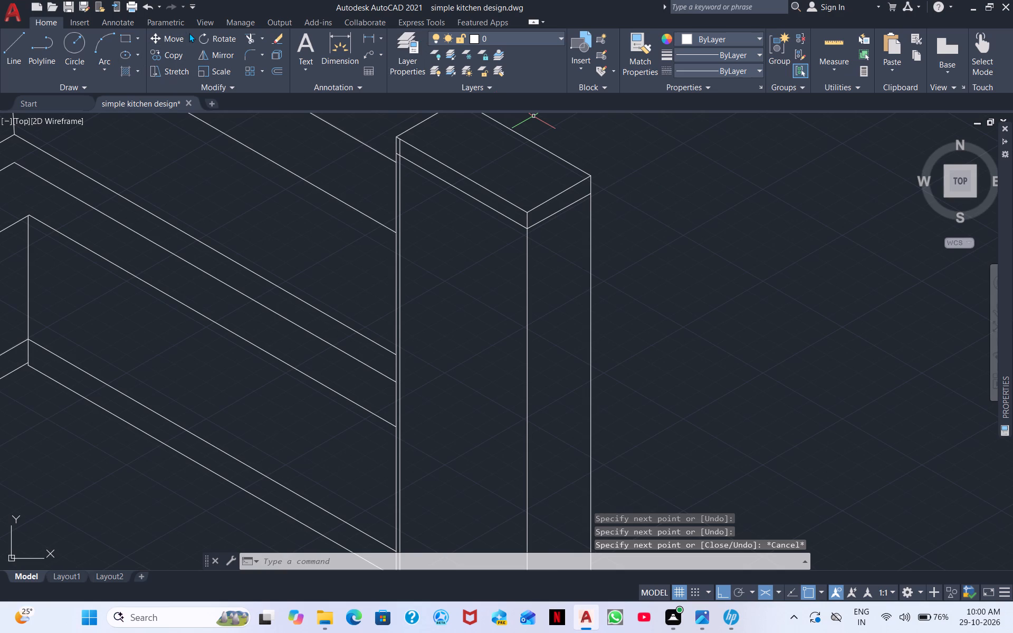
left_click(251, 37)
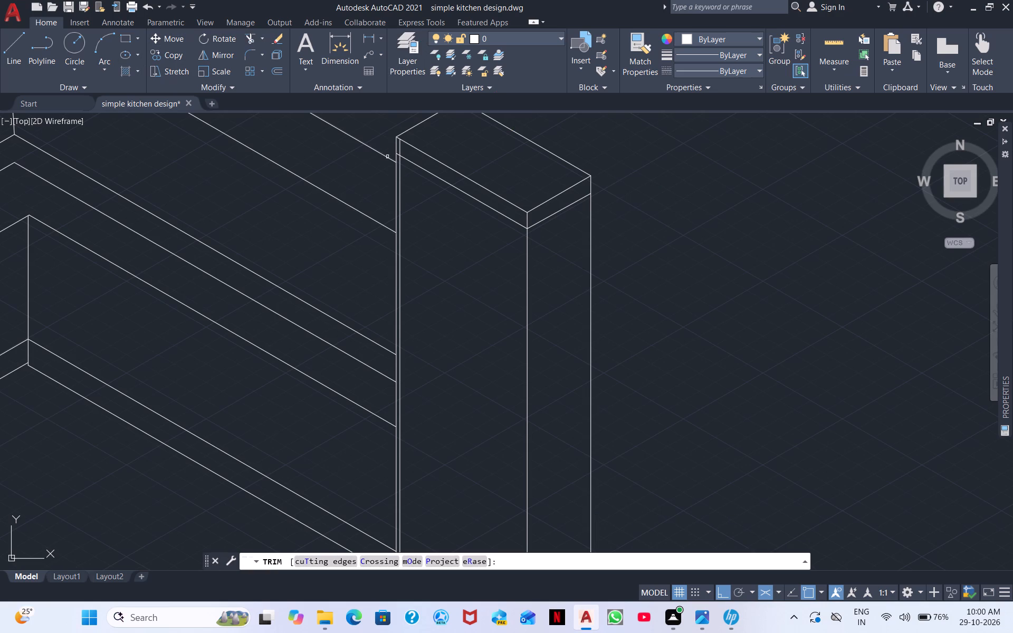
left_click(395, 147)
left_click(399, 148)
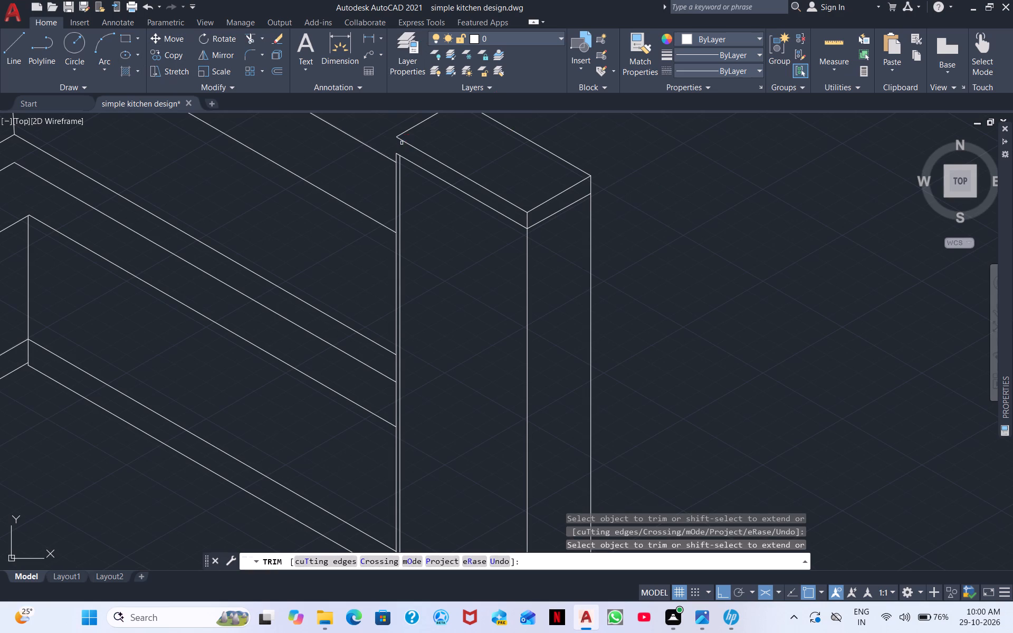
Trim away the tall cabinet's old top face edges and the vertical stubs above the lower parallel line.
left_click_drag(404, 130, 419, 169)
left_click_drag(423, 164, 435, 147)
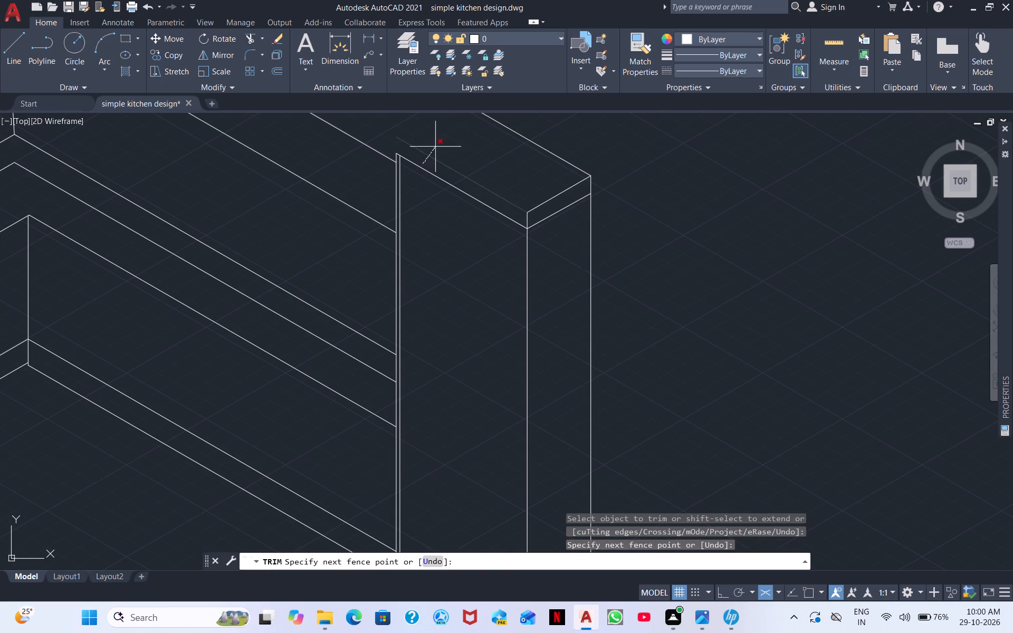
left_click_drag(435, 147, 437, 144)
left_click_drag(516, 126, 510, 141)
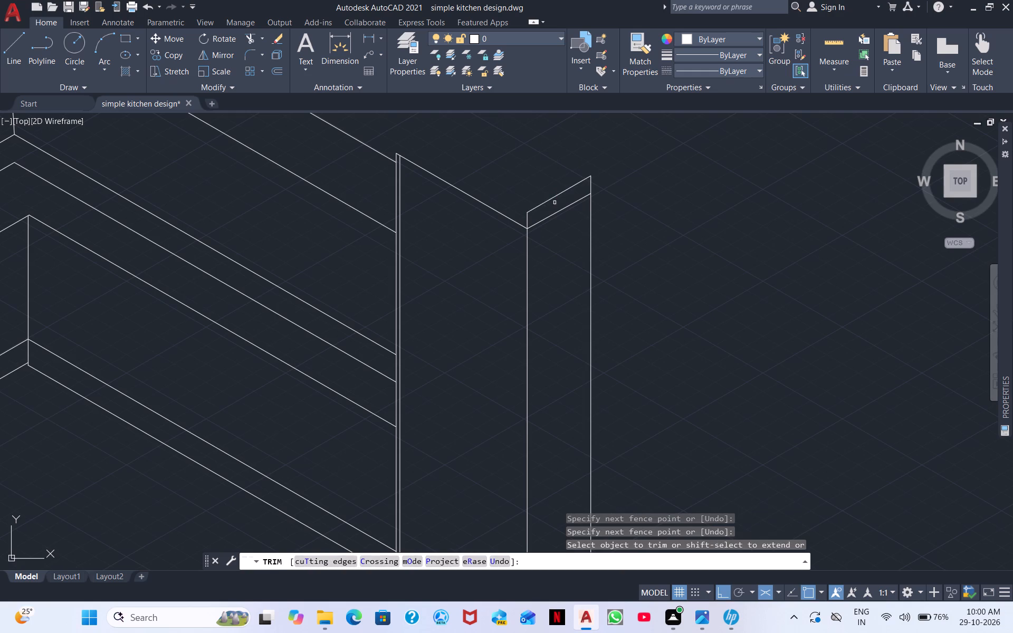
left_click(555, 203)
left_click(551, 189)
left_click(525, 213)
left_click(592, 180)
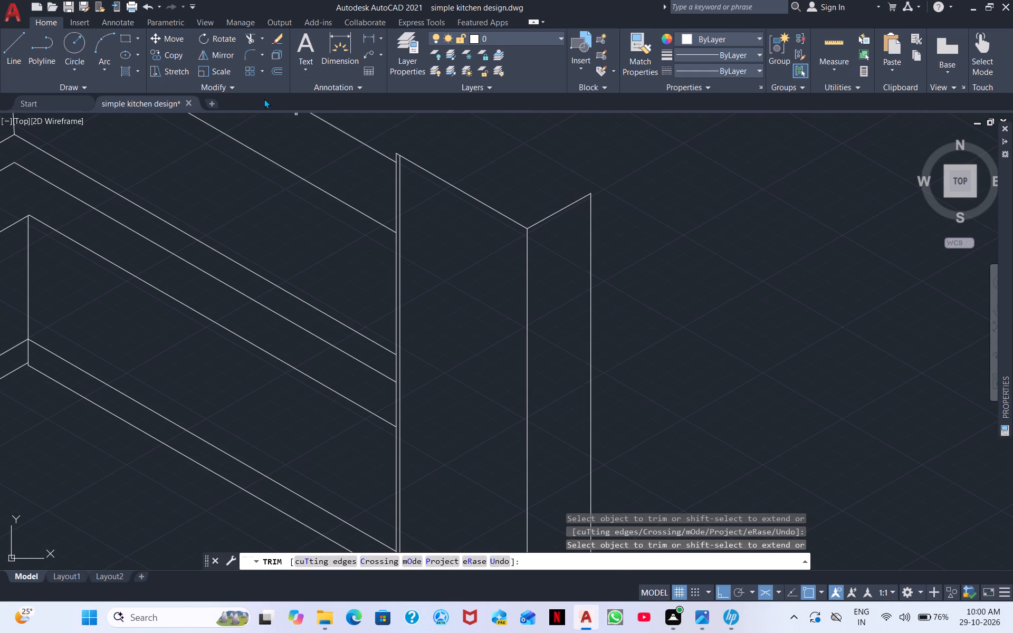
Draw two overshooting rear edges for the cabinet's lowered top face, at 30° from the corner beside the units and 150° from the far side corner.
left_click(3, 51)
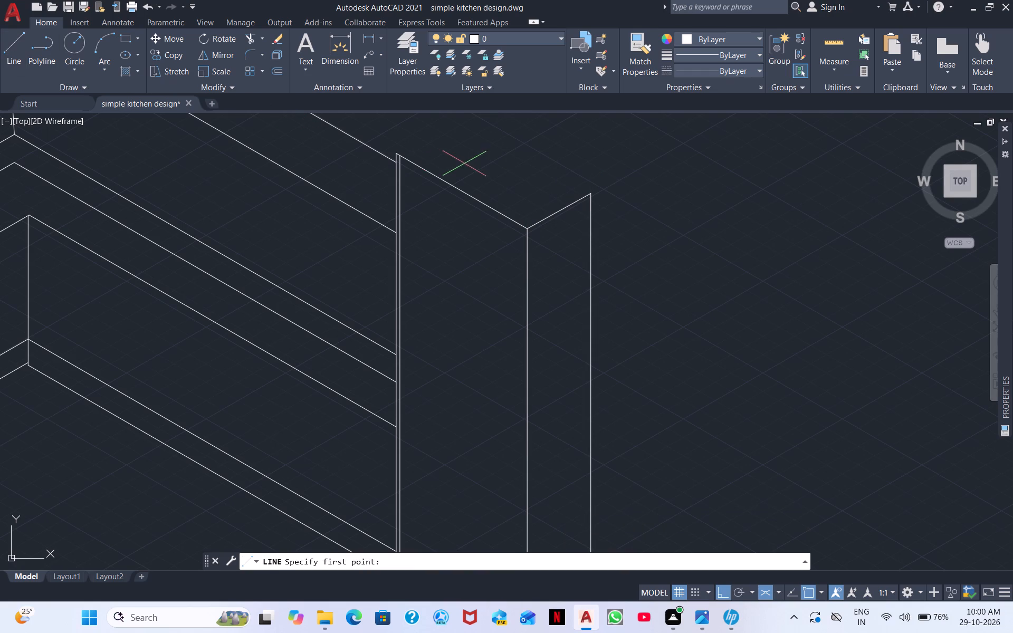
middle_click_drag(438, 159, 331, 239)
left_click_drag(292, 234, 306, 227)
left_click(427, 161)
key("Escape")
right_click(547, 185)
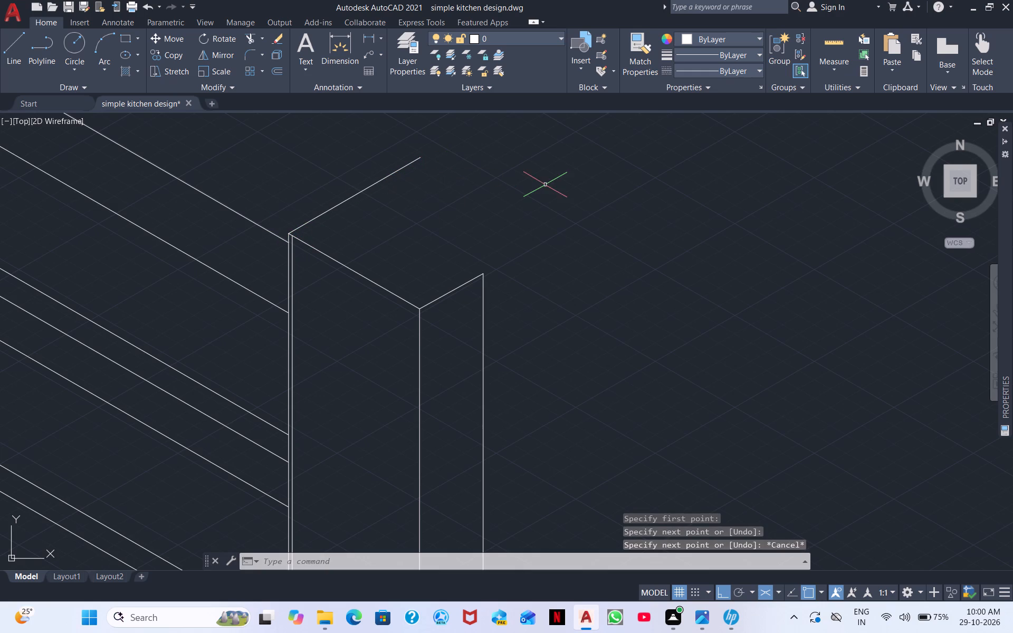
left_click(597, 195)
left_click(482, 276)
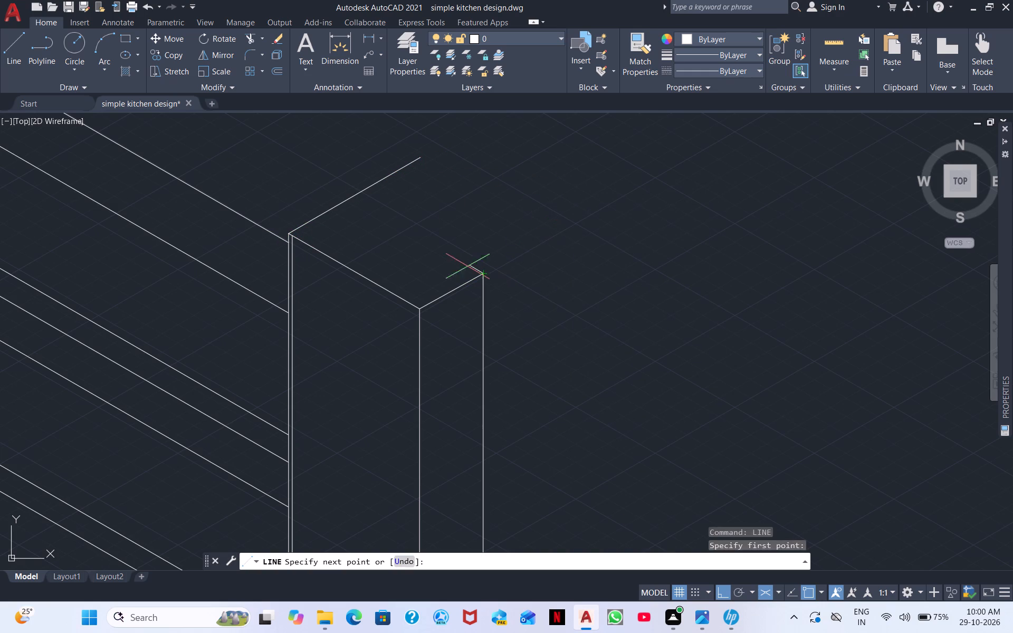
left_click(308, 146)
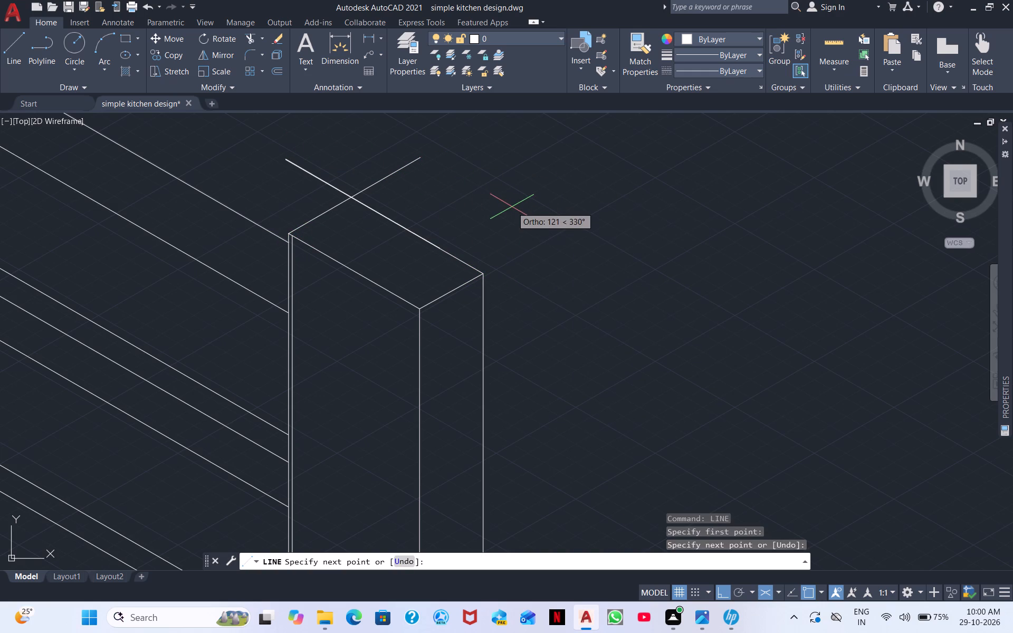
key("Escape")
Trim the overshooting ends of the new top face's two rear edges at their intersection.
scroll(431, 178, "down", 1)
middle_click_drag(431, 177, 456, 251)
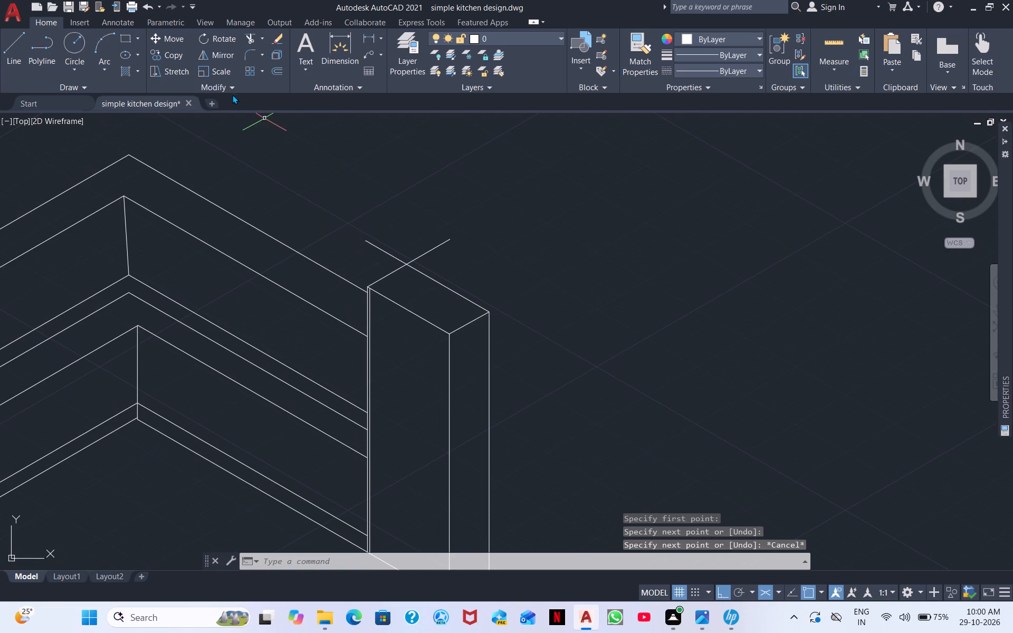
left_click(245, 32)
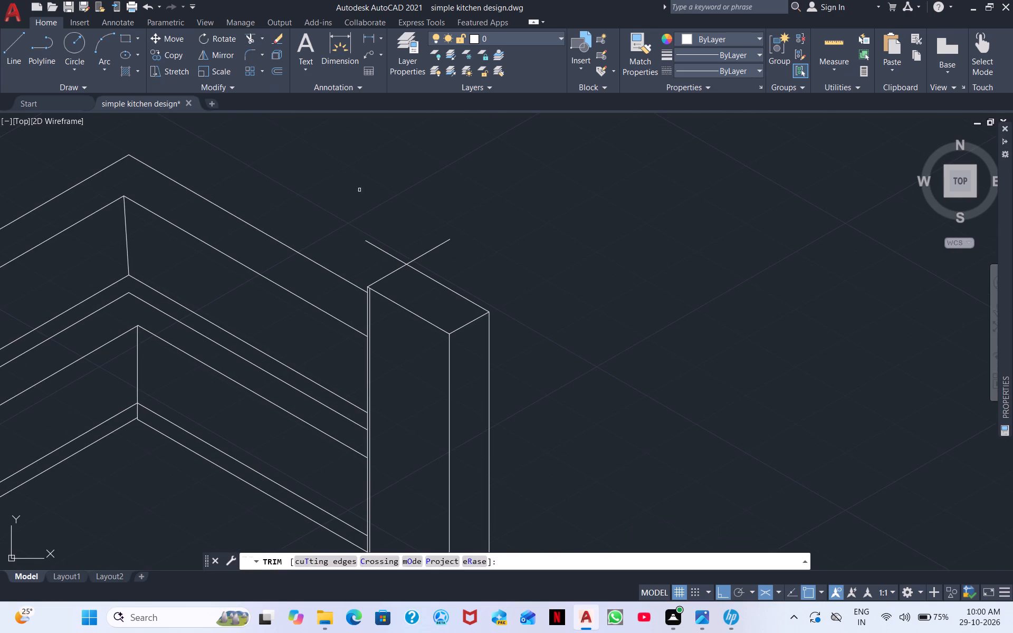
left_click(387, 253)
left_click_drag(422, 252, 421, 254)
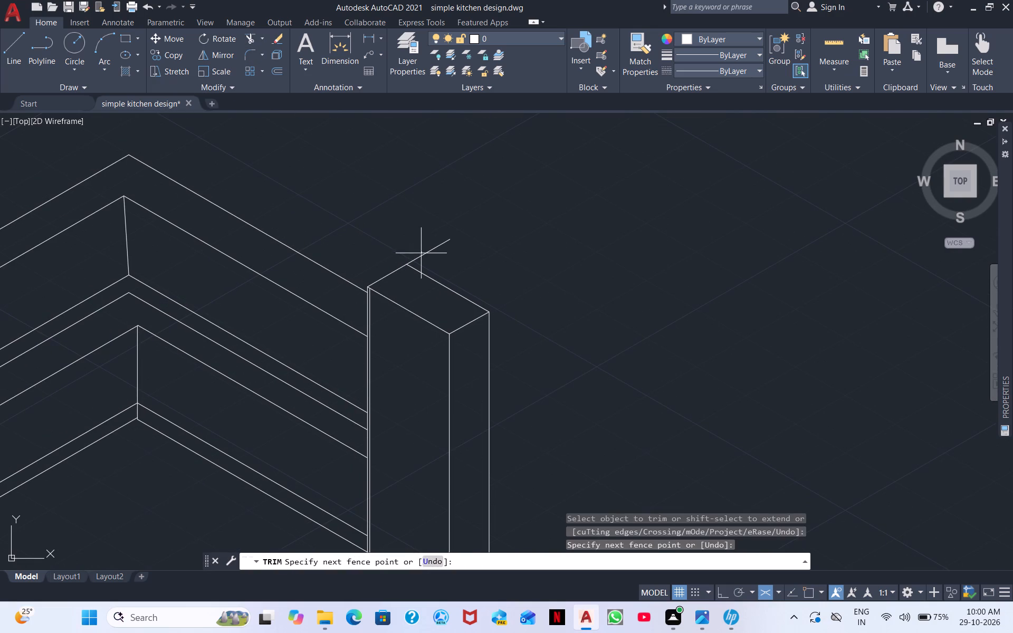
left_click_drag(421, 254, 433, 262)
Examine the wall units, tall cabinet and base units down to the bottom edges of both runs.
scroll(471, 254, "down", 1)
scroll(390, 223, "up", 3)
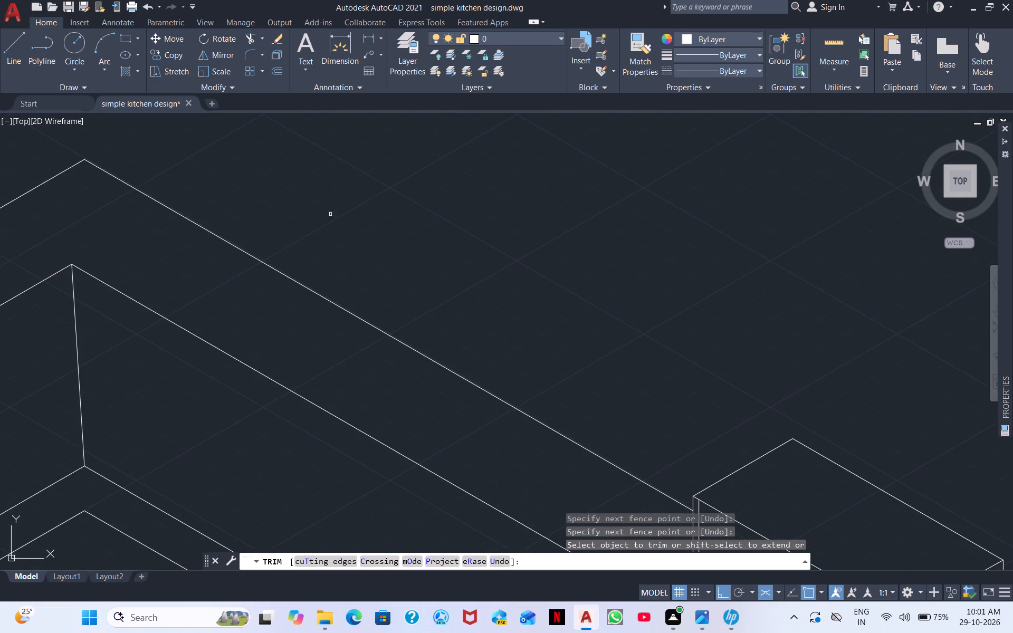
middle_click_drag(333, 186, 281, 0)
scroll(279, 0, "down", 2)
middle_click_drag(379, 146, 302, 40)
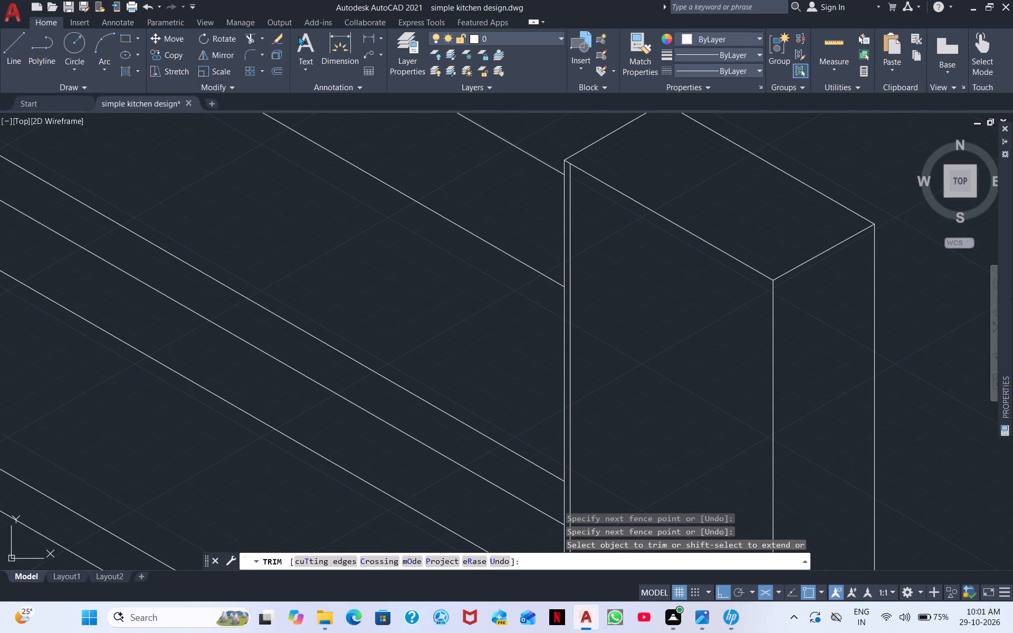
middle_click_drag(419, 177, 378, 30)
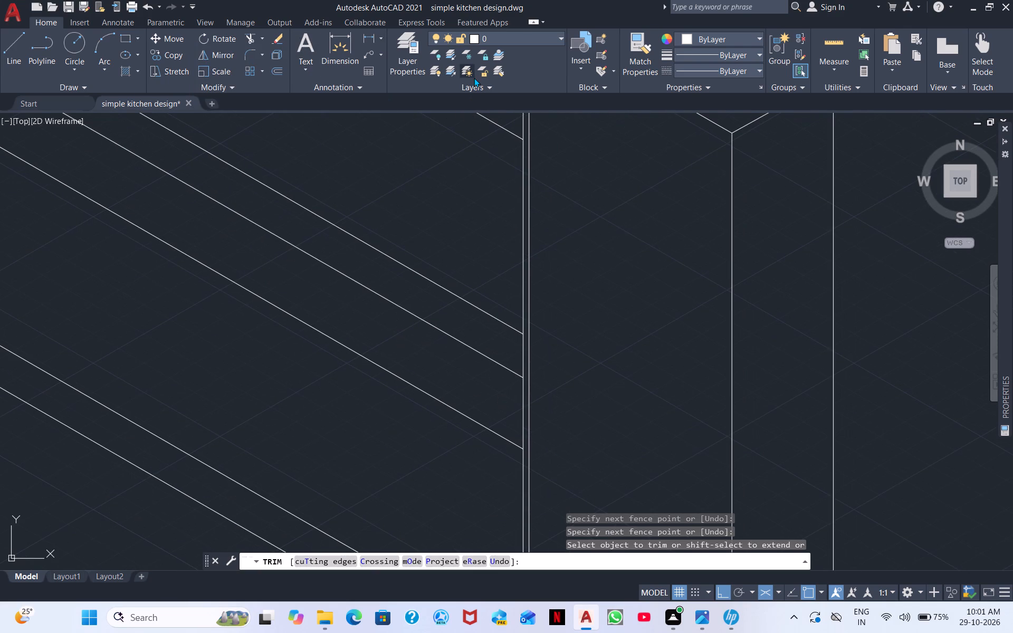
middle_click_drag(534, 199, 457, 0)
scroll(459, 22, "down", 1)
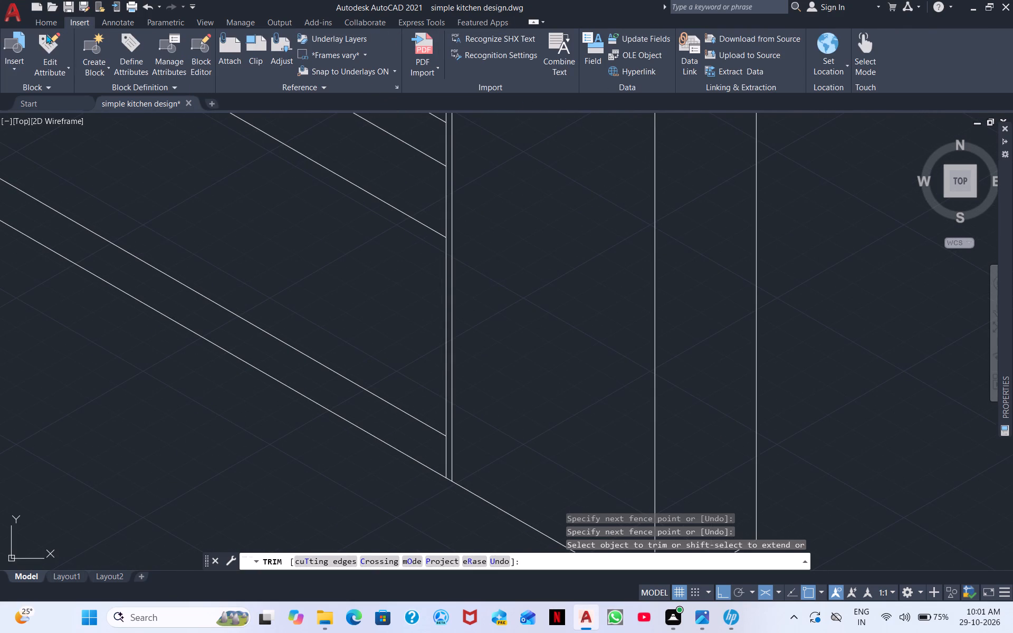
left_click(44, 27)
scroll(384, 172, "down", 2)
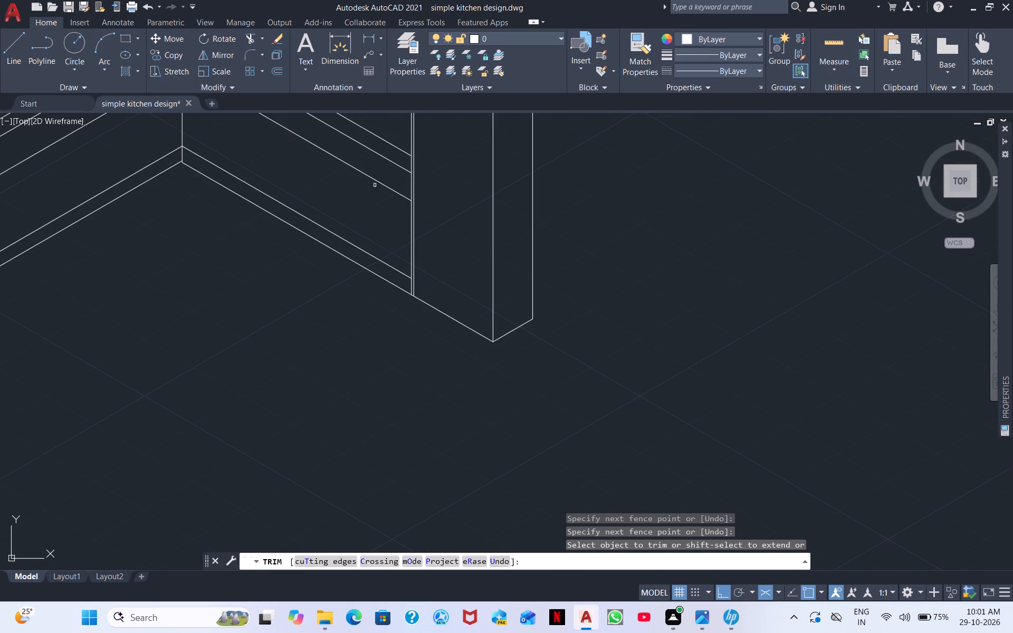
scroll(391, 177, "up", 1)
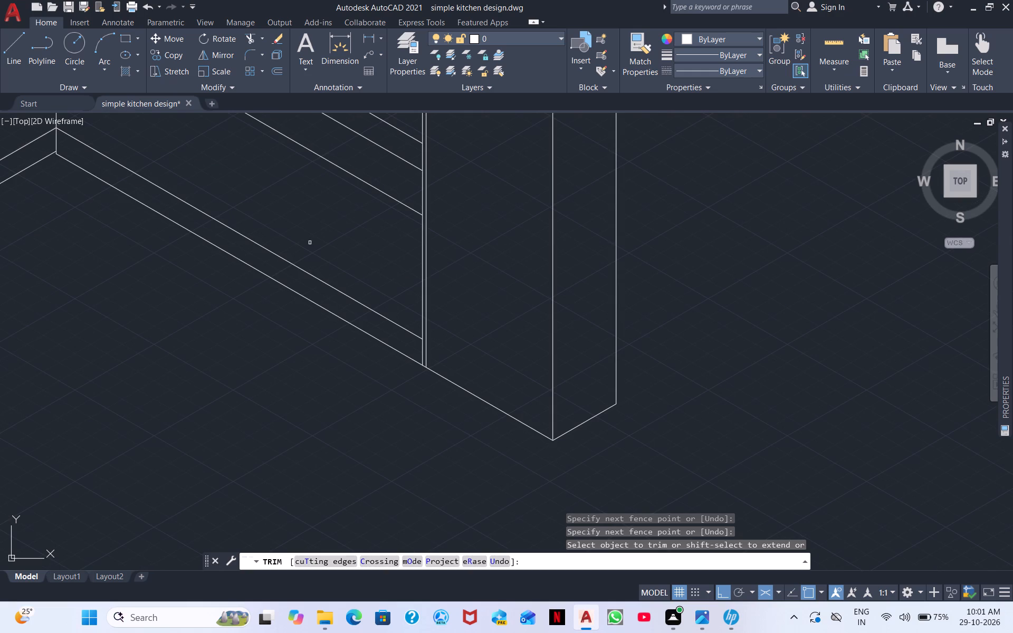
scroll(130, 244, "down", 1)
scroll(88, 225, "up", 2)
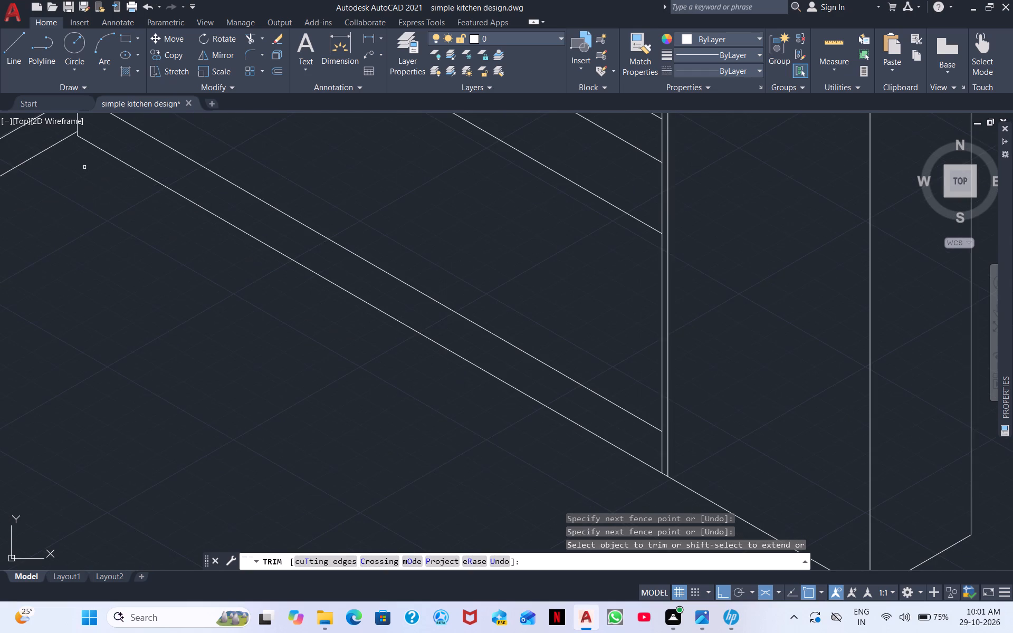
middle_click_drag(84, 164, 266, 279)
scroll(222, 287, "up", 1)
scroll(148, 286, "down", 2)
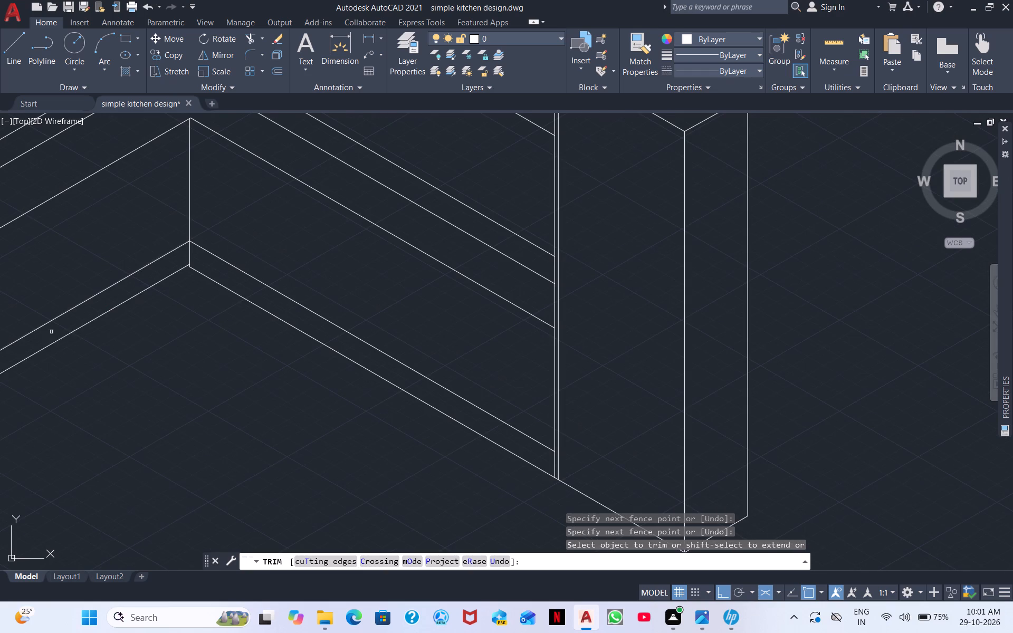
middle_click_drag(103, 372, 120, 368)
scroll(114, 371, "down", 1)
middle_click_drag(214, 356, 238, 362)
middle_click_drag(97, 405, 349, 343)
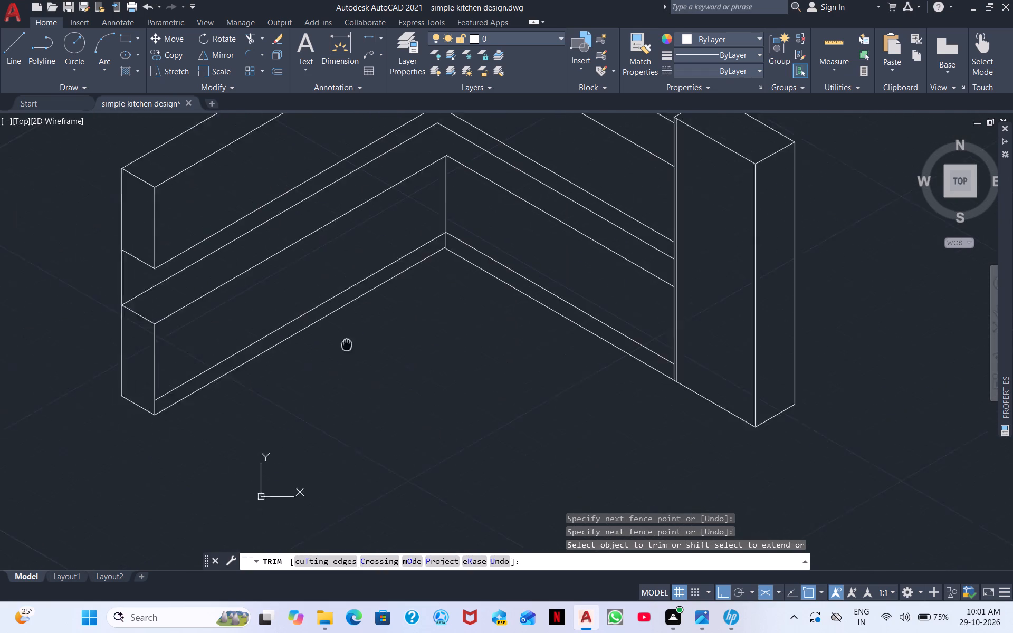
middle_click_drag(349, 343, 338, 361)
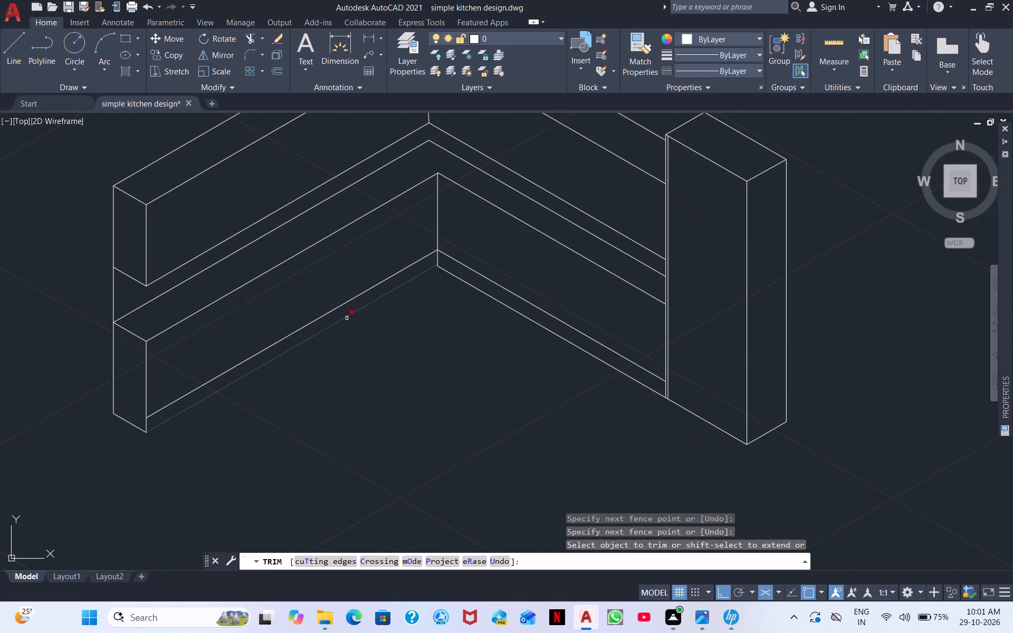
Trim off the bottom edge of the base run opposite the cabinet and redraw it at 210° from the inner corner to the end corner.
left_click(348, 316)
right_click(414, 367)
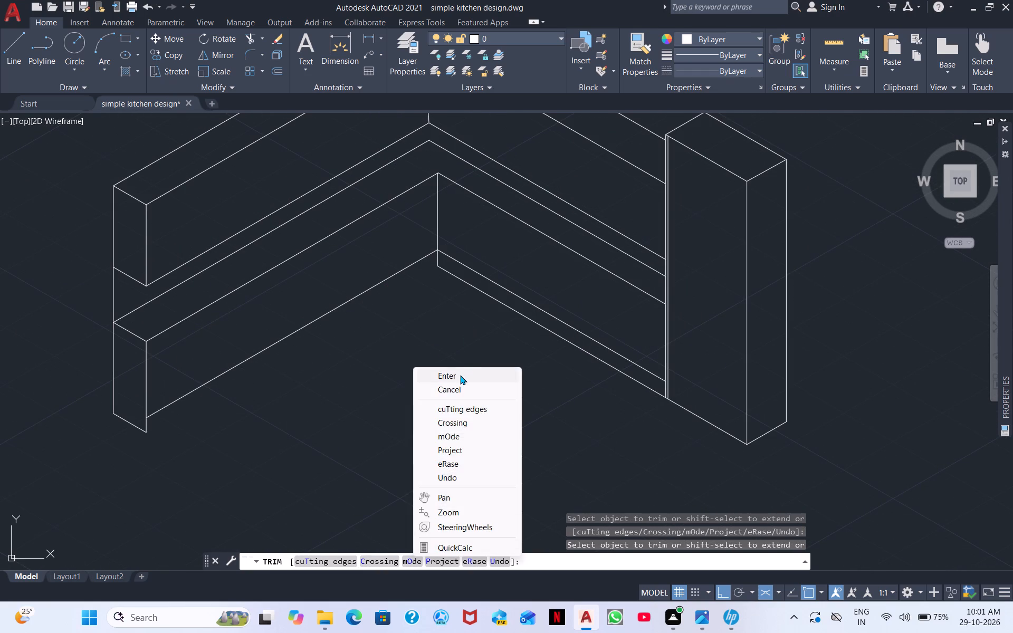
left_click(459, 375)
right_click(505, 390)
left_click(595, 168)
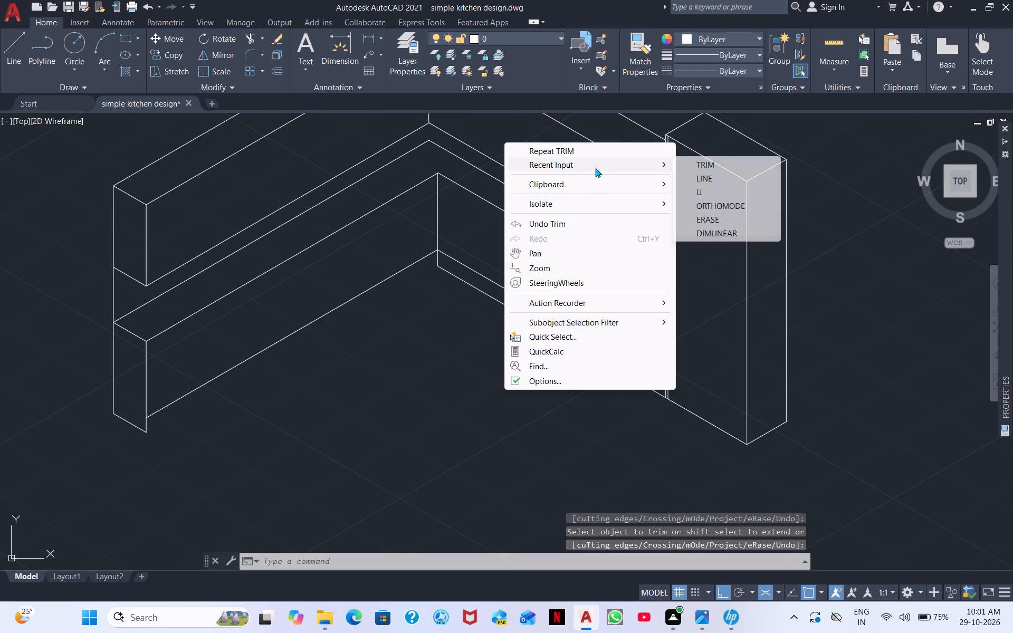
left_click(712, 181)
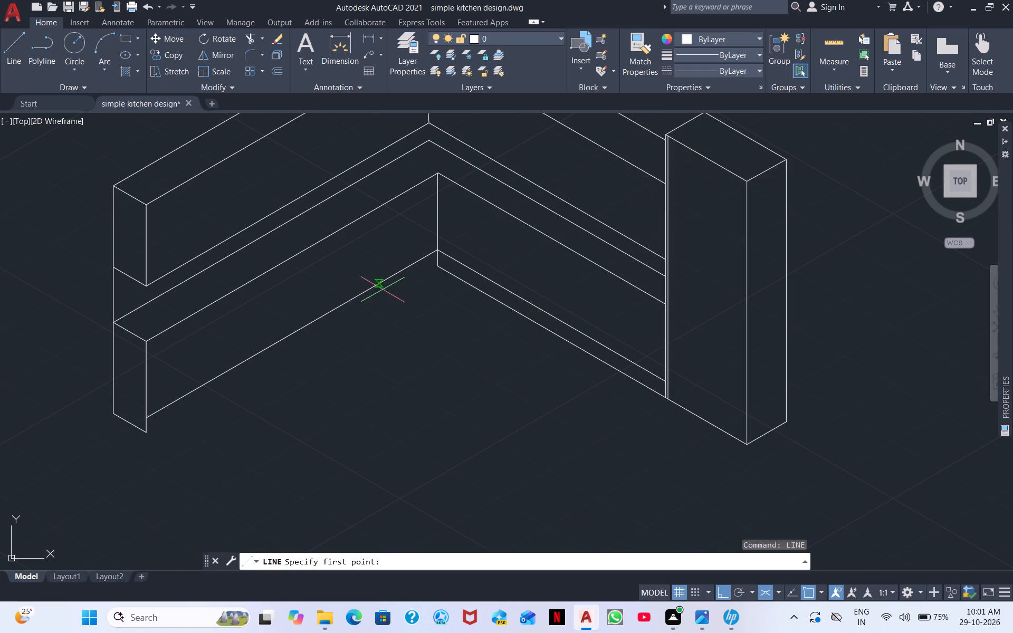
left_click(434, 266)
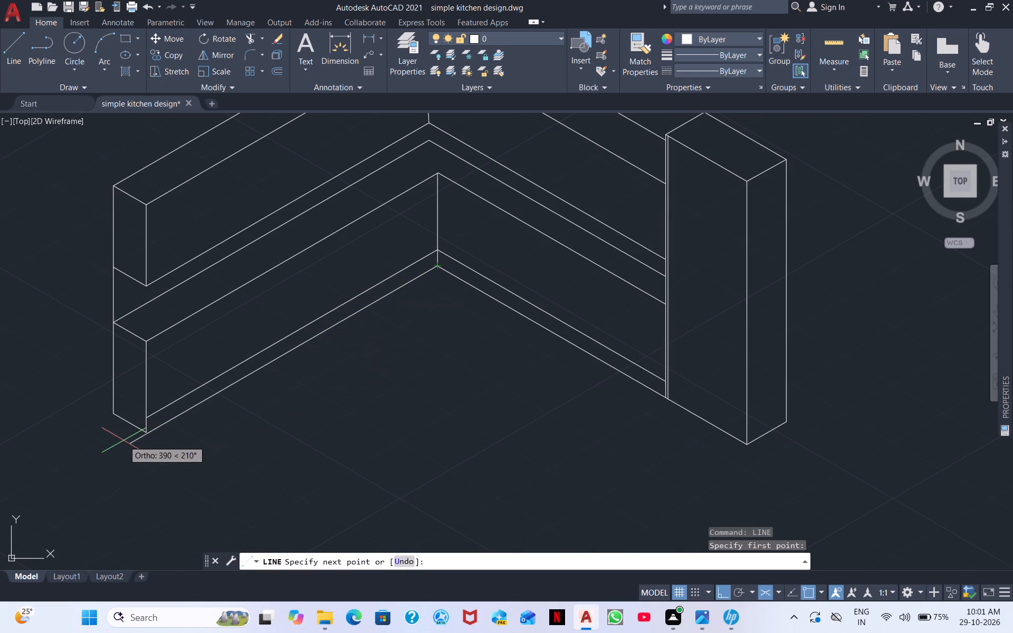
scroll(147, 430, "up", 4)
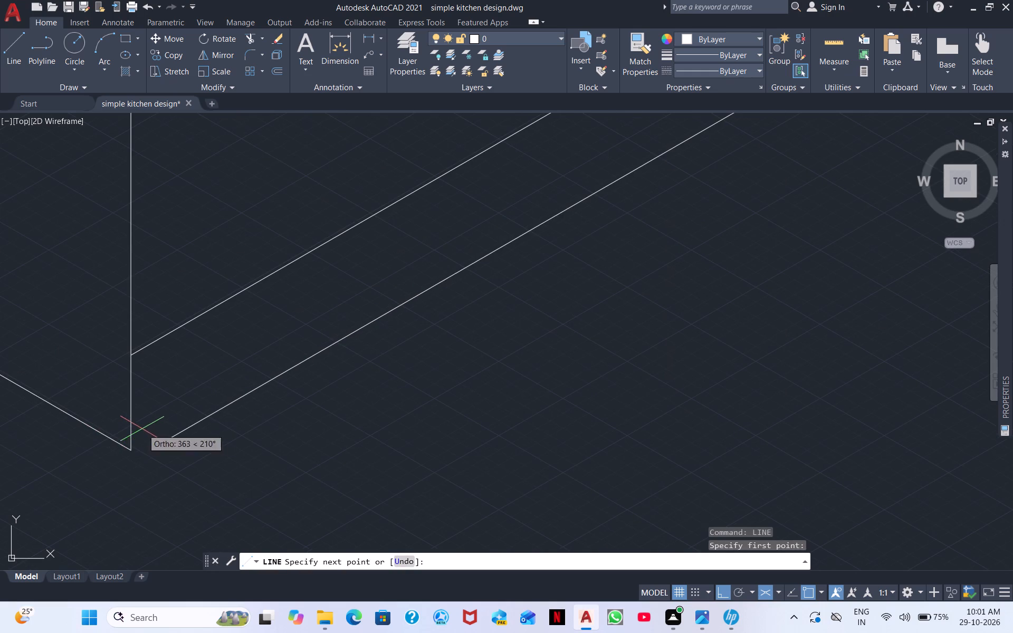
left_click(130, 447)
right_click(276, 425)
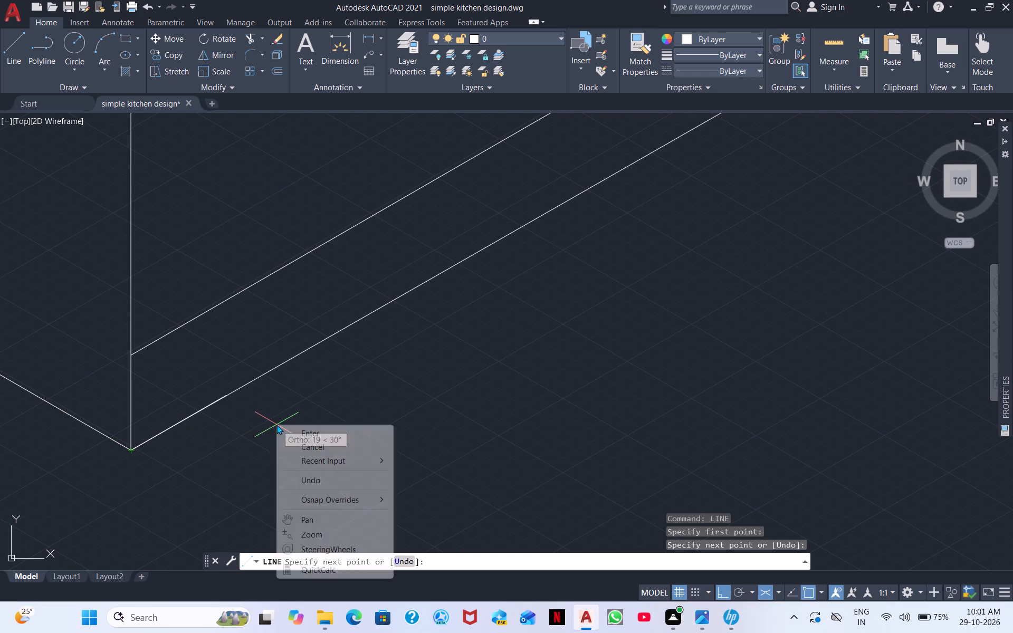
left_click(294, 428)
Examine both base runs and the wall units through to the tall cabinet's top face.
scroll(330, 416, "down", 2)
scroll(566, 356, "down", 1)
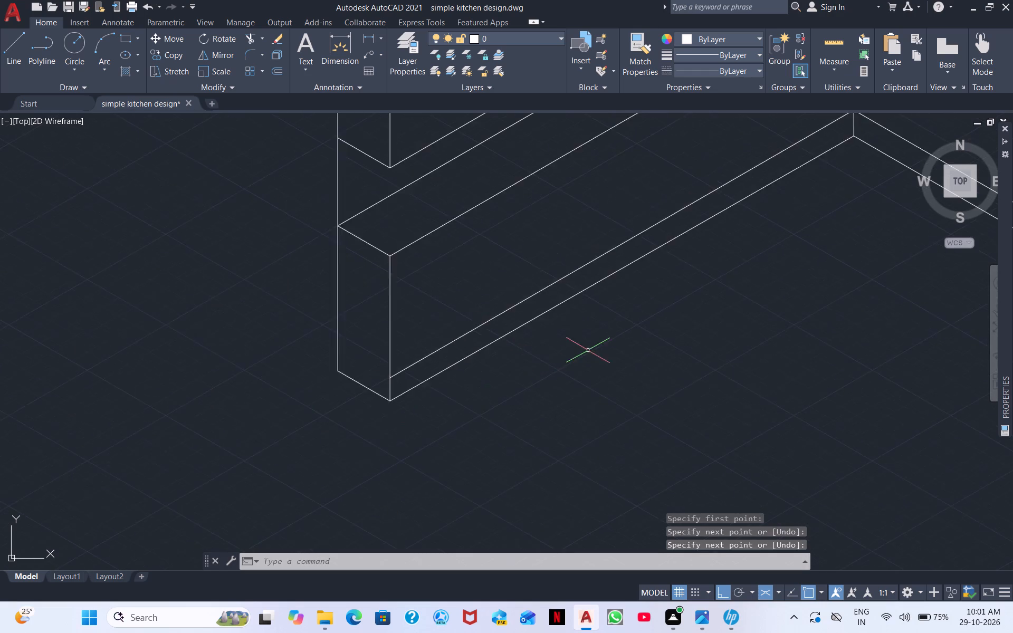
scroll(588, 350, "down", 1)
middle_click_drag(760, 291, 563, 280)
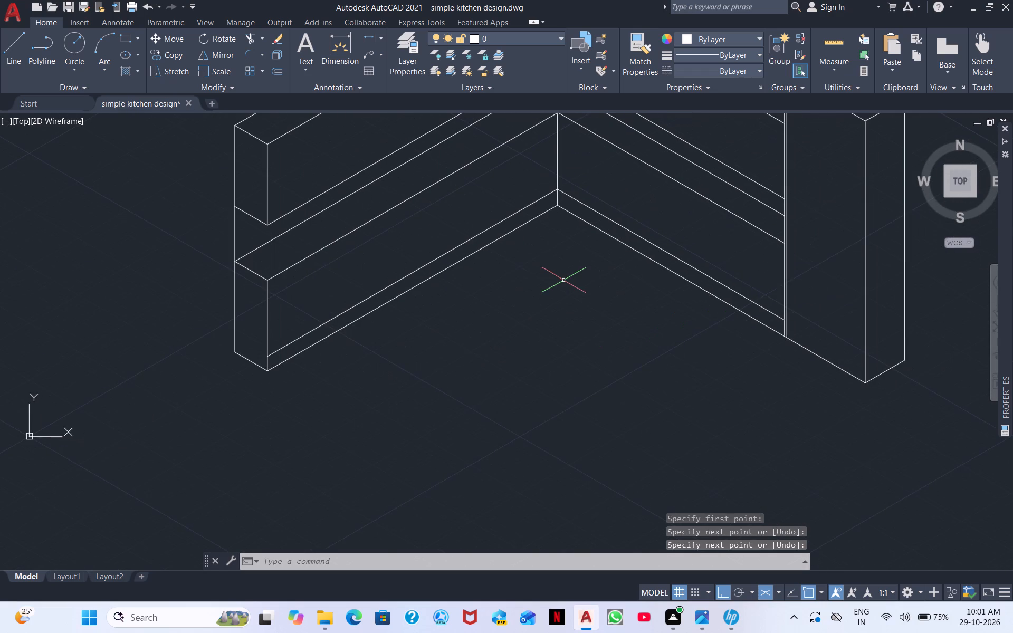
scroll(563, 280, "down", 1)
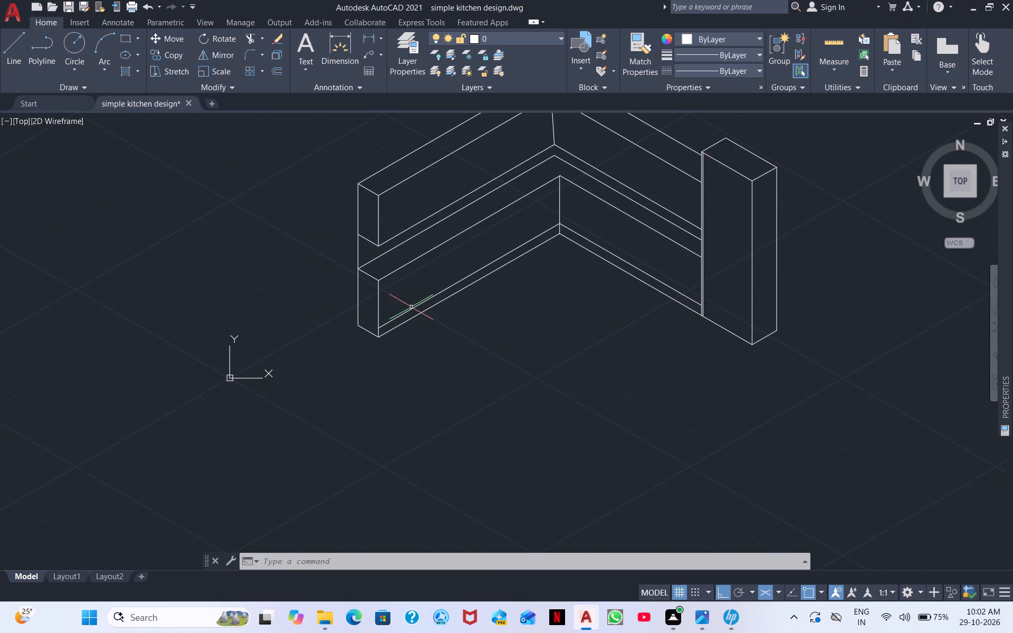
scroll(418, 334, "up", 2)
middle_click_drag(434, 301, 162, 516)
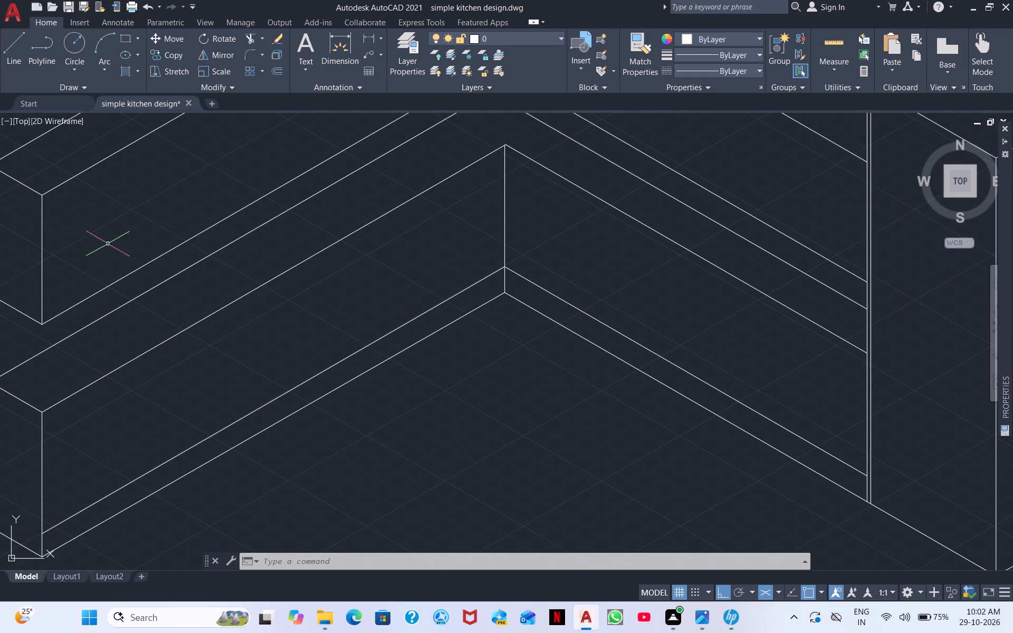
middle_click_drag(79, 297, 0, 448)
middle_click_drag(463, 266, 284, 319)
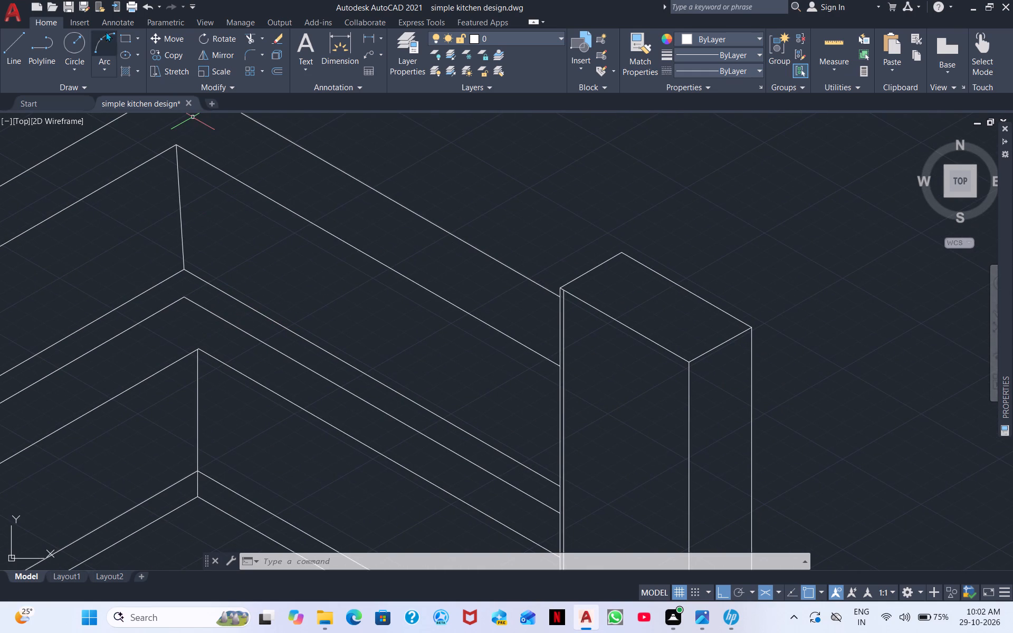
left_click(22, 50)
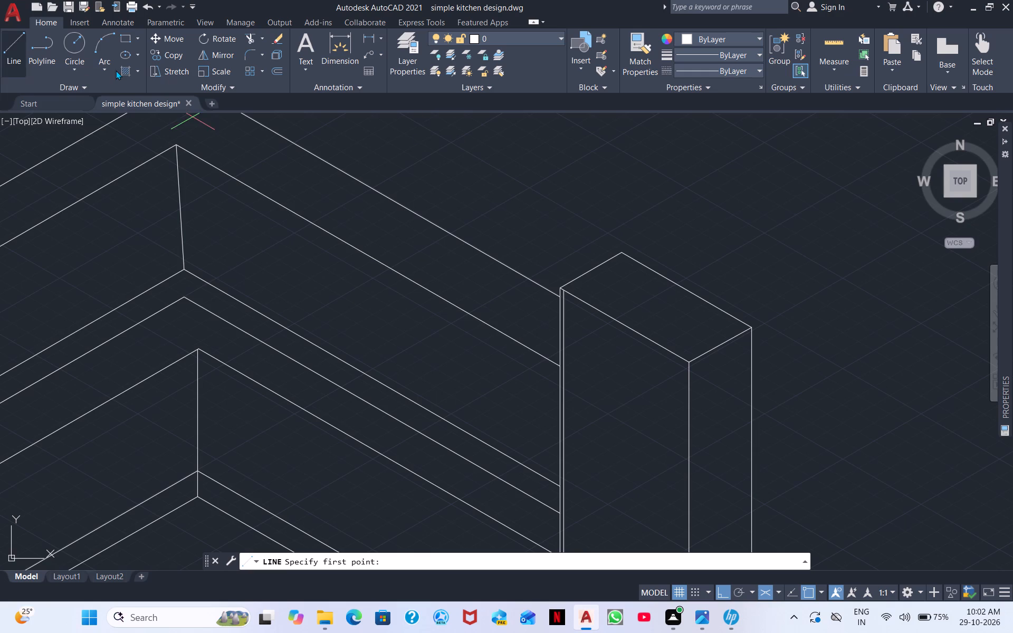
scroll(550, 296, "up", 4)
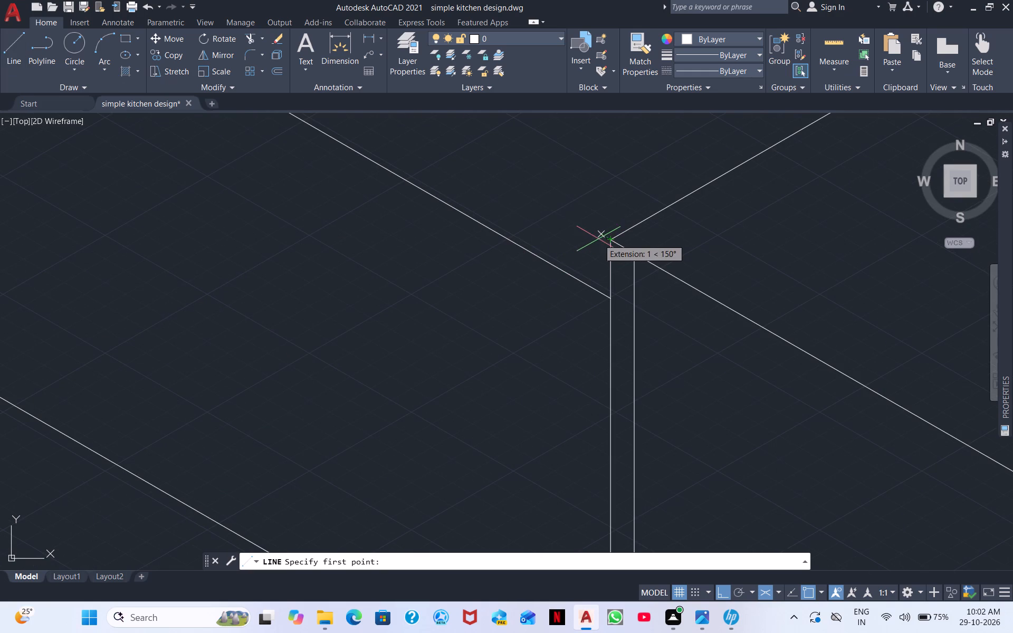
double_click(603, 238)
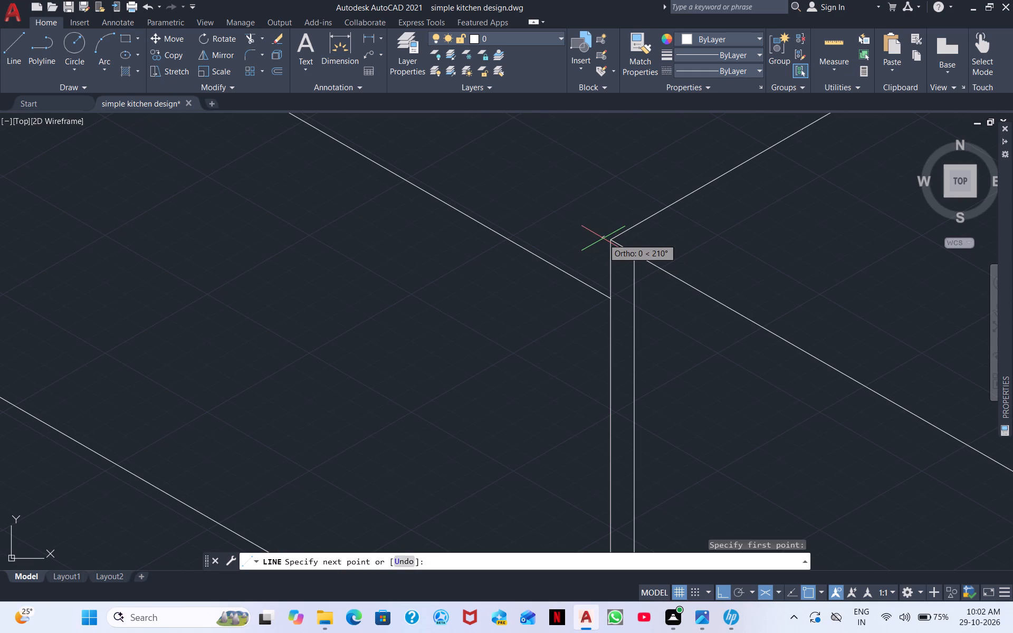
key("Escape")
Draw a vertical divider line about 104 long at 270° from the top front edge of the wall units near the tall cabinet.
scroll(570, 224, "down", 2)
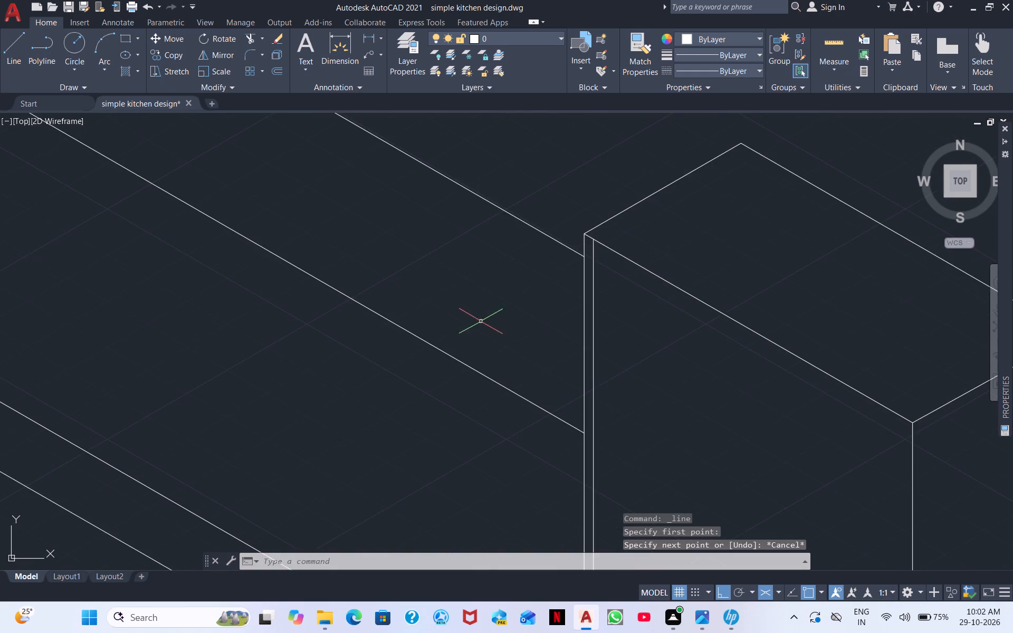
scroll(474, 339, "down", 3)
middle_click(473, 340)
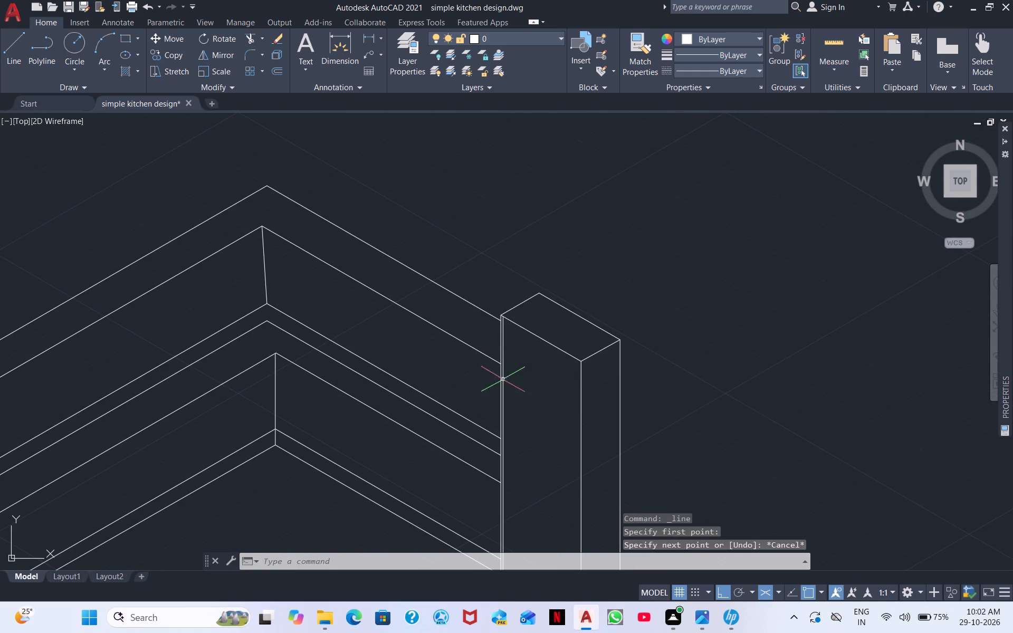
left_click(9, 46)
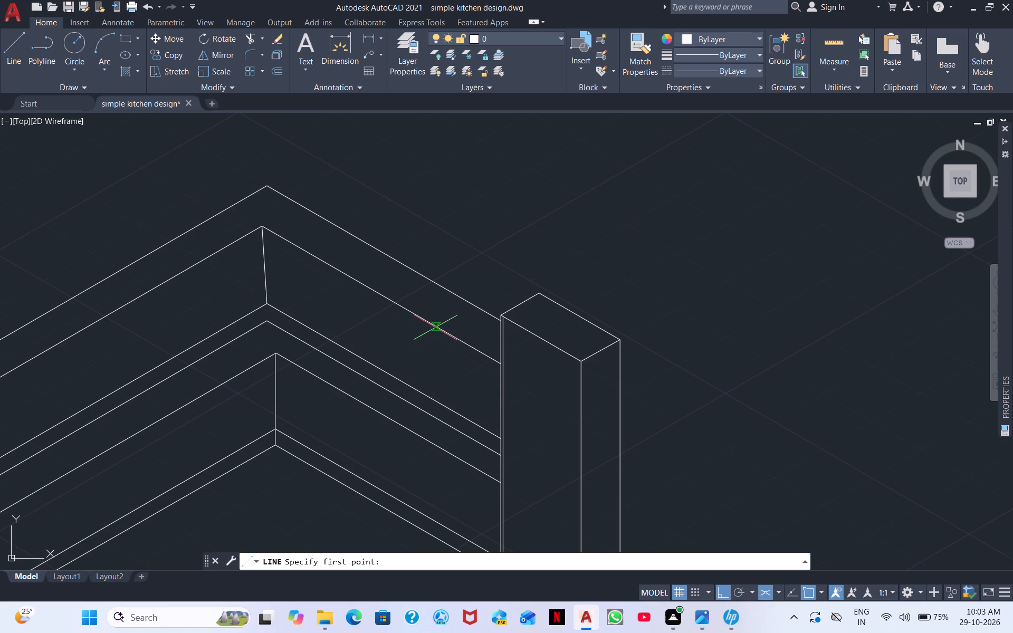
left_click(435, 328)
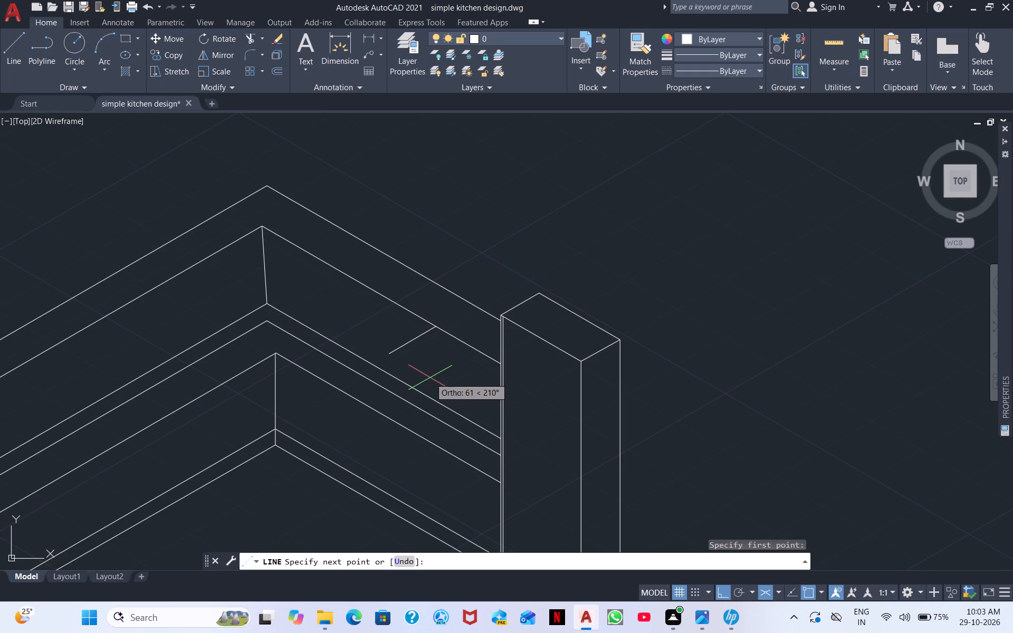
key("F5")
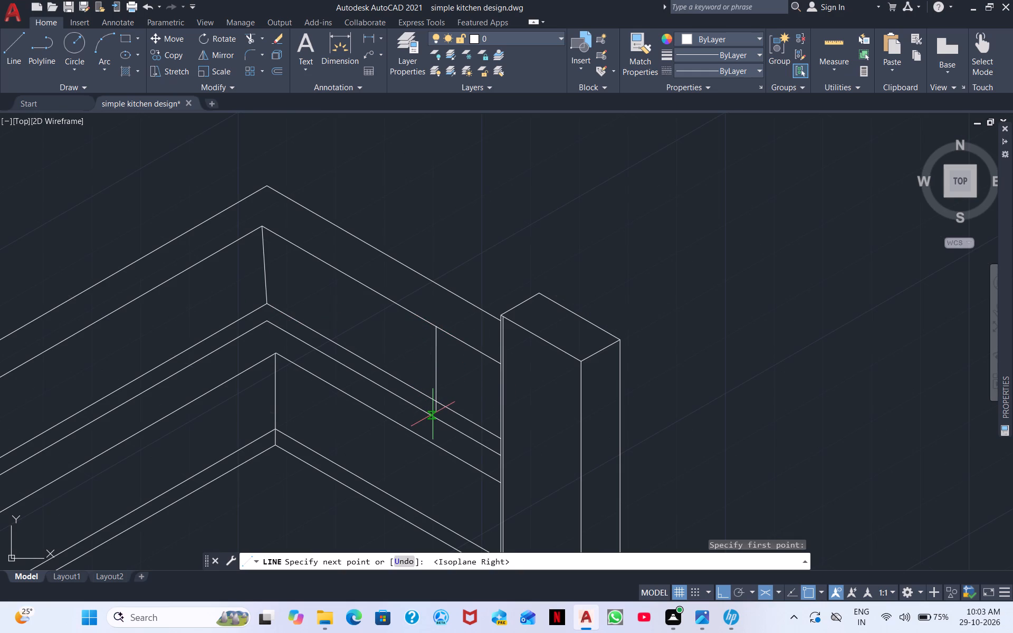
middle_click_drag(433, 411, 439, 390)
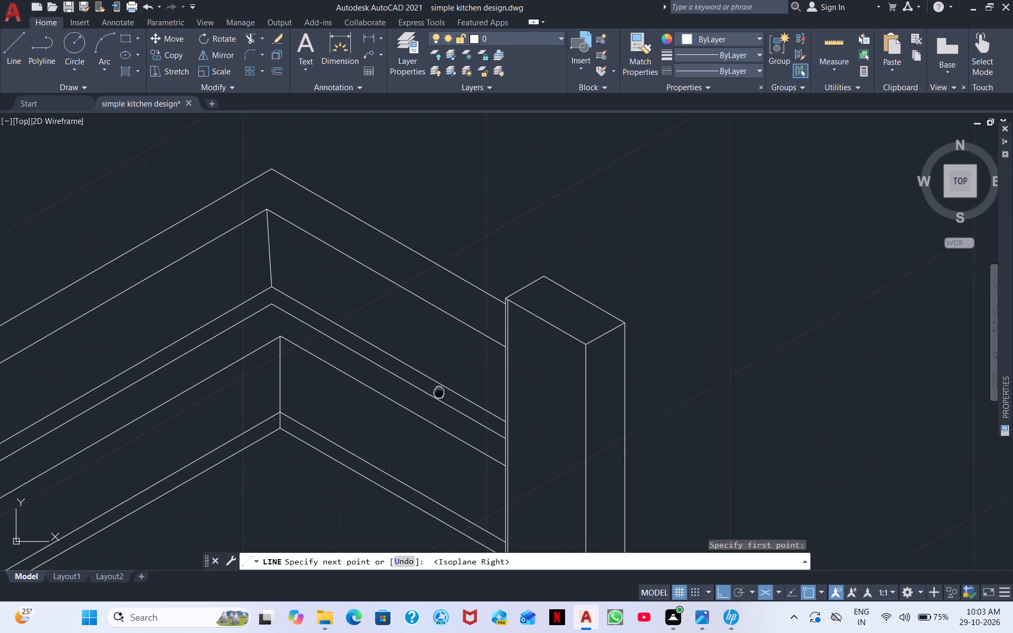
middle_click_drag(439, 390, 451, 342)
scroll(451, 341, "up", 1)
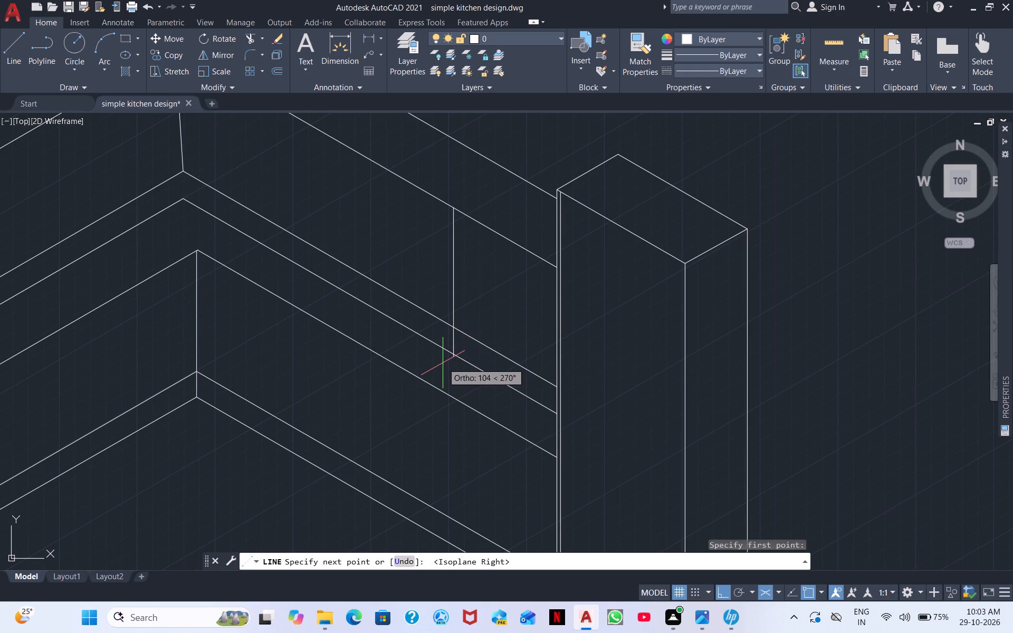
left_click(443, 363)
key("Escape")
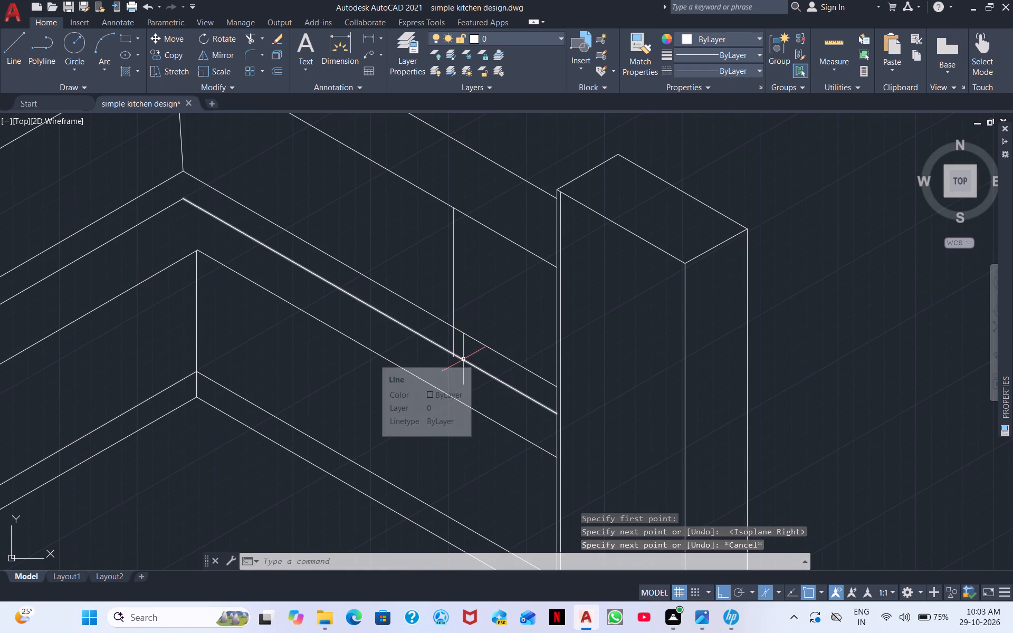
Draw a second vertical line about 91 long at 270°, just beside the first divider on its tall-cabinet side.
right_click(497, 302)
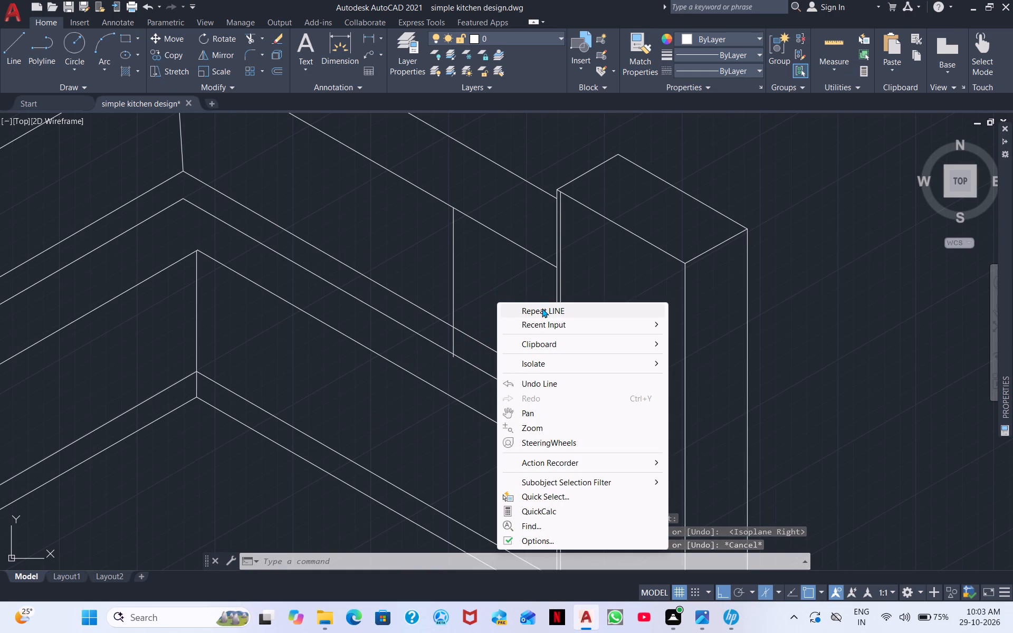
left_click(542, 308)
scroll(483, 244, "up", 2)
scroll(410, 206, "up", 1)
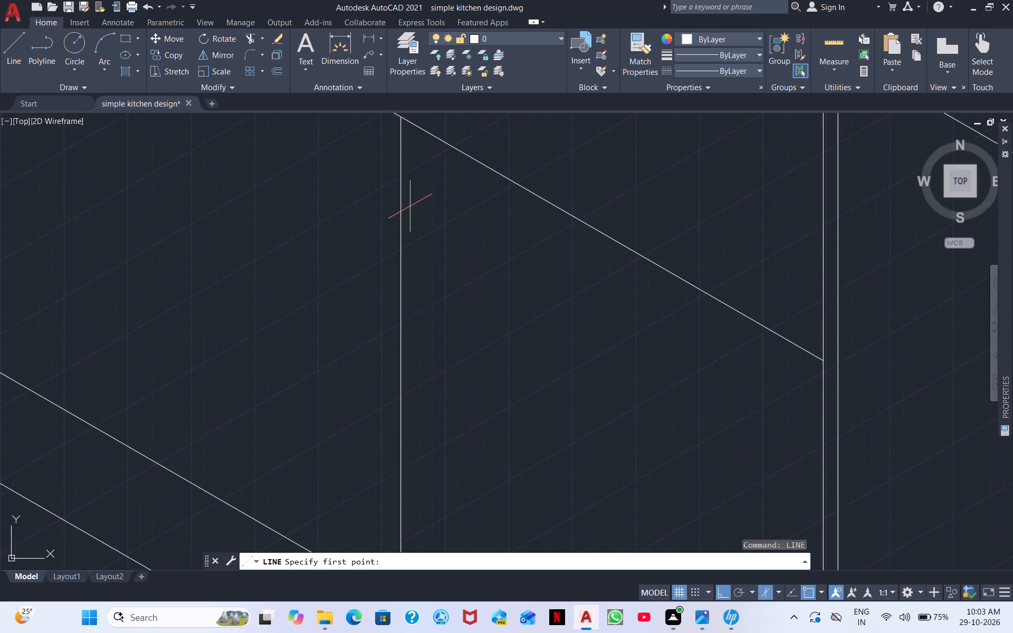
left_click(409, 144)
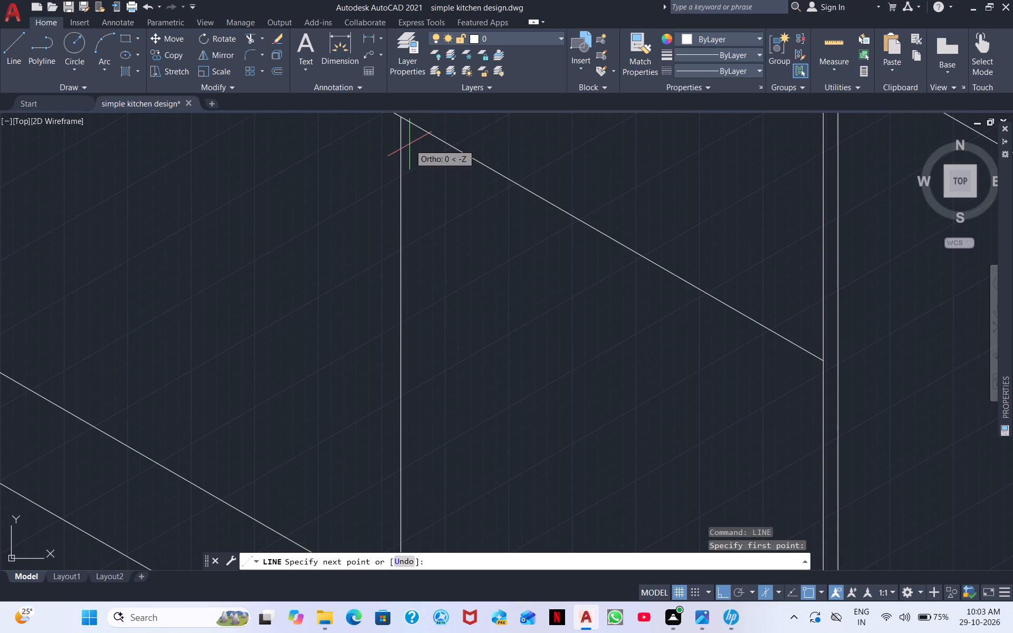
scroll(412, 435, "down", 1)
middle_click_drag(415, 448, 422, 329)
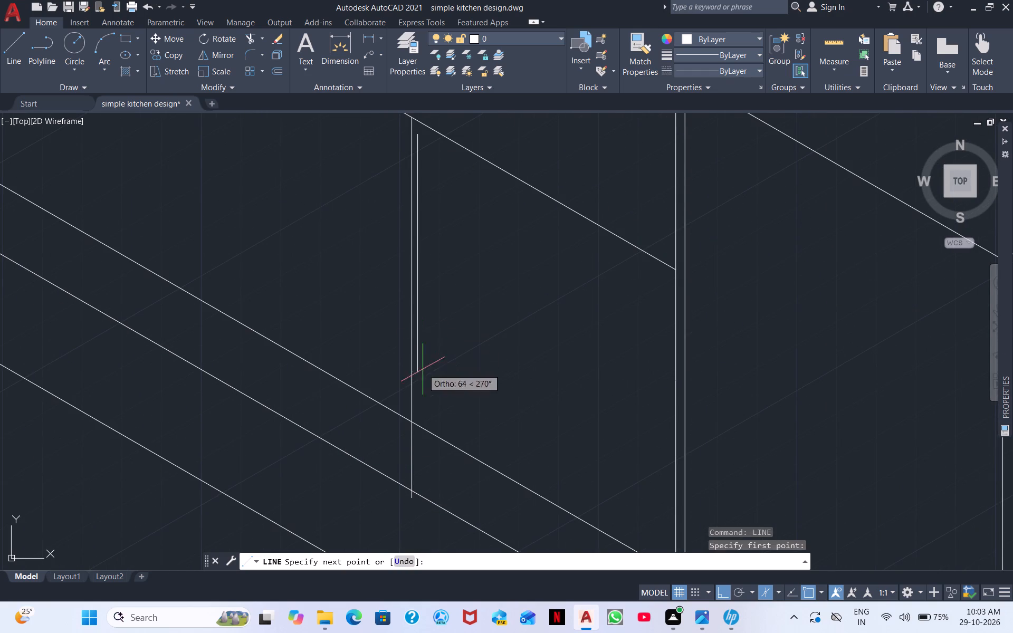
left_click(417, 421)
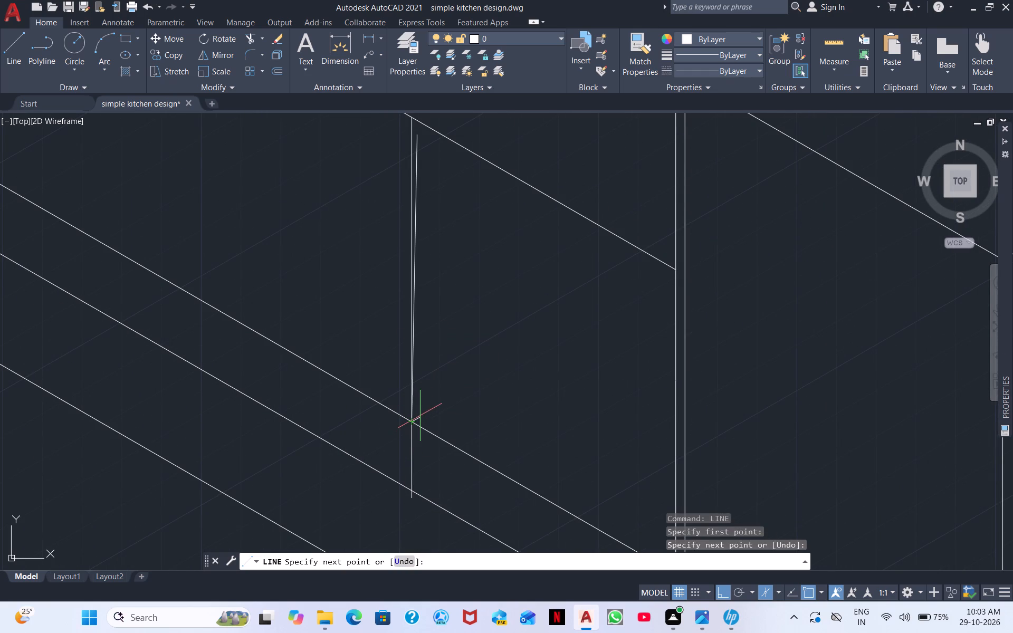
key("ctrl+z")
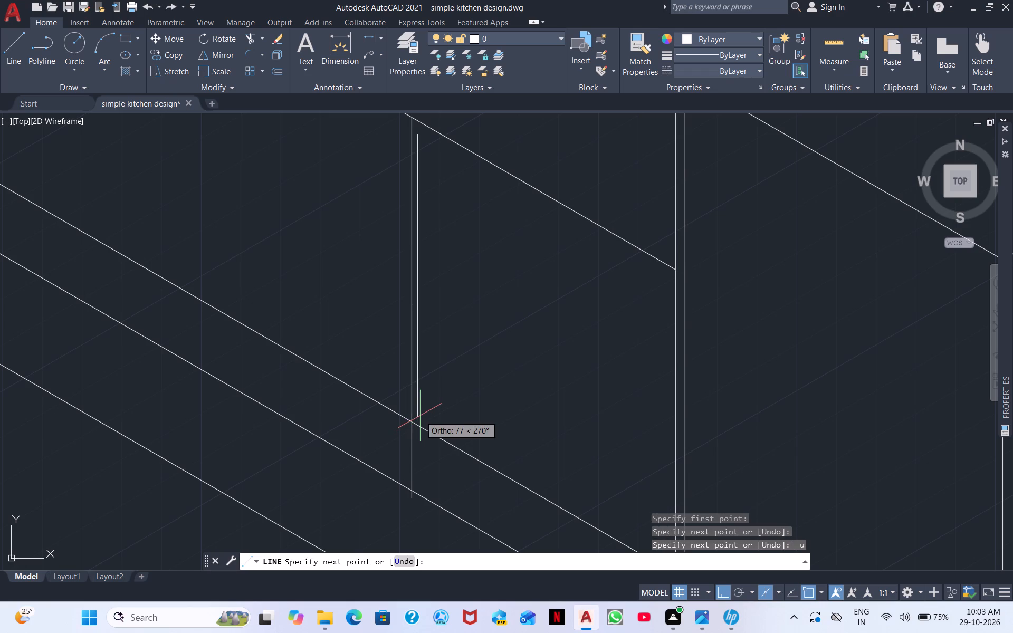
left_click(418, 444)
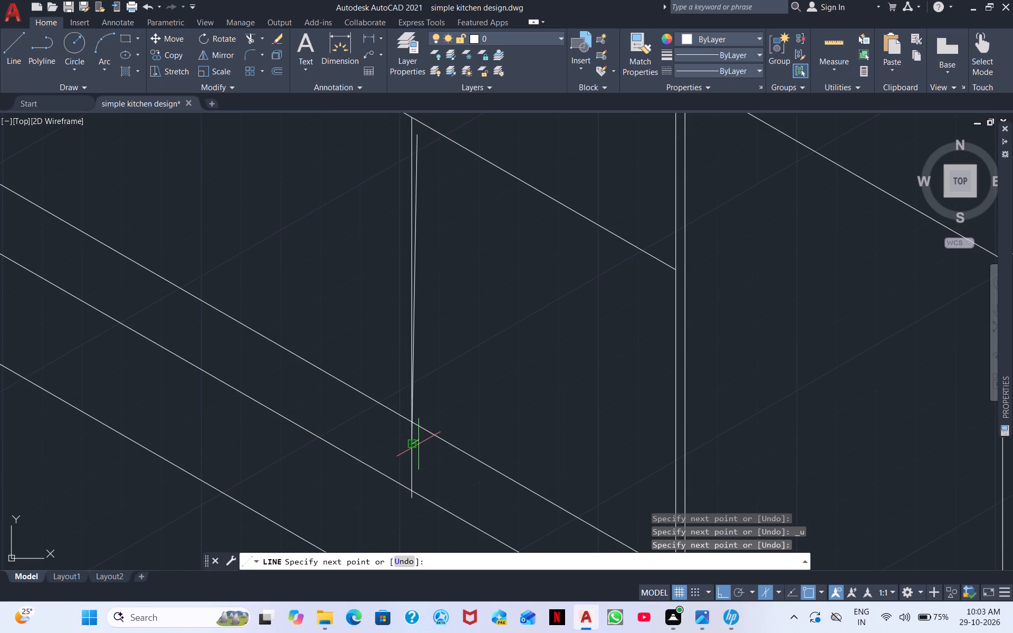
key("ctrl+z")
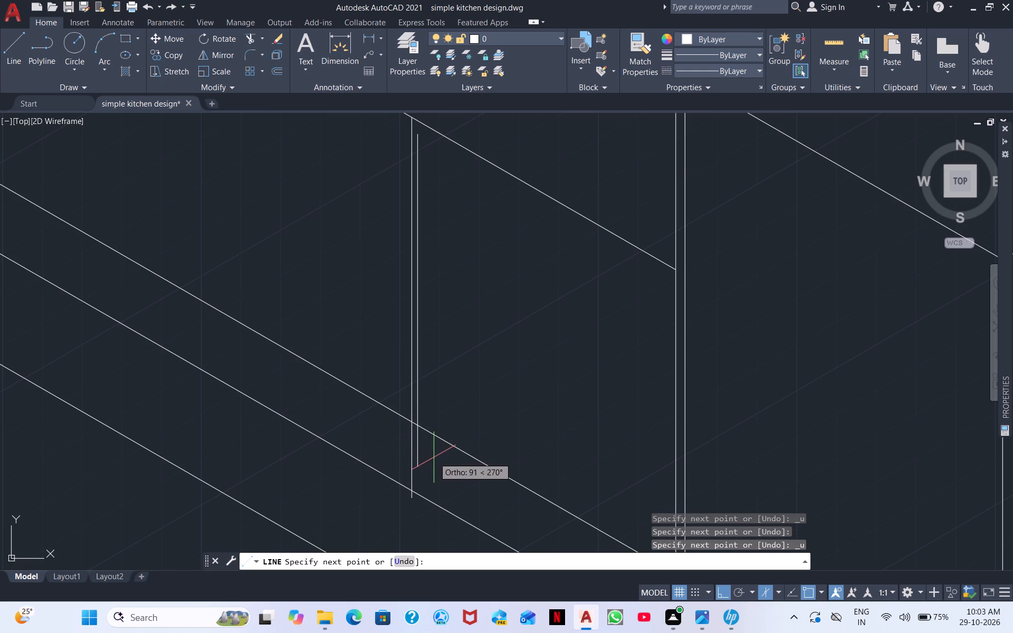
left_click(434, 457)
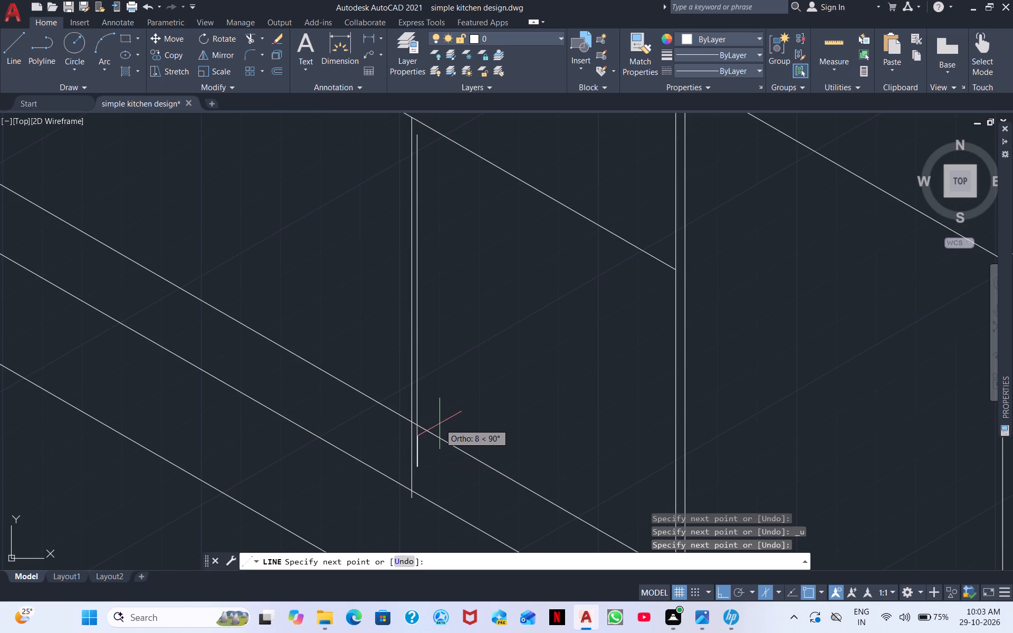
key("Escape")
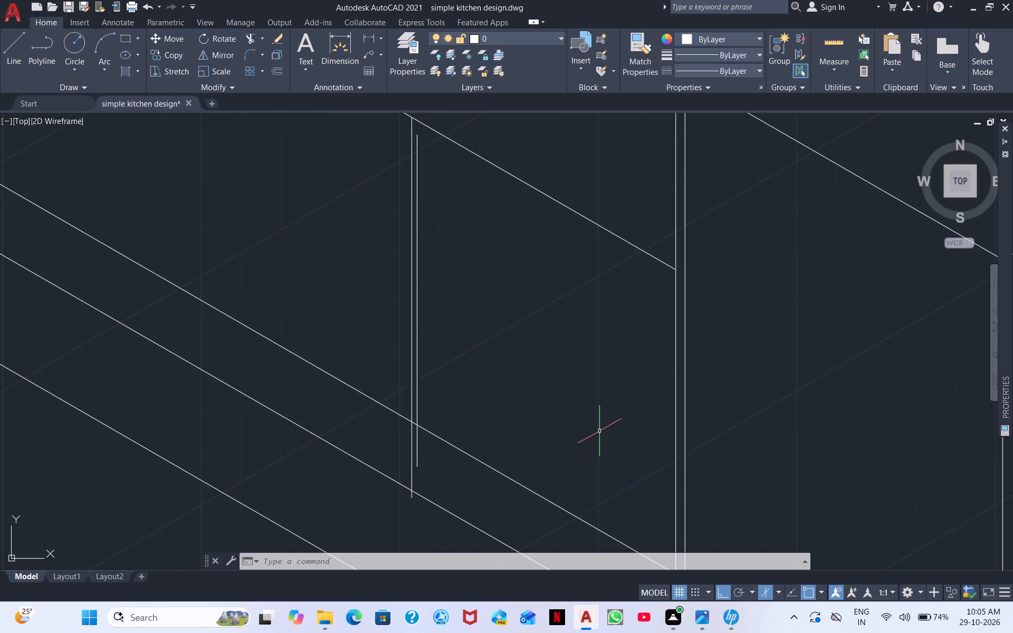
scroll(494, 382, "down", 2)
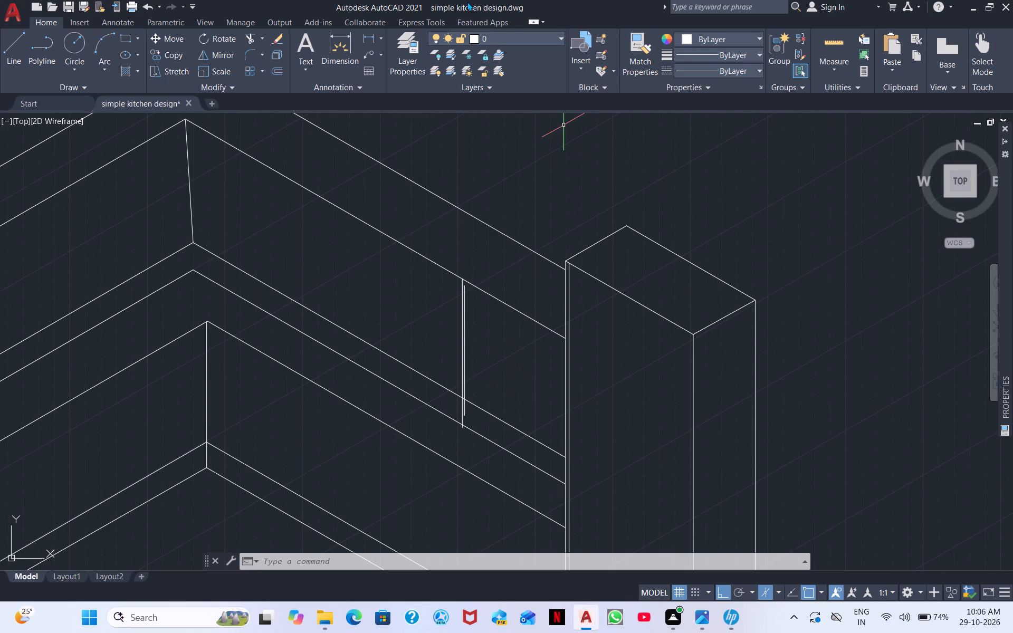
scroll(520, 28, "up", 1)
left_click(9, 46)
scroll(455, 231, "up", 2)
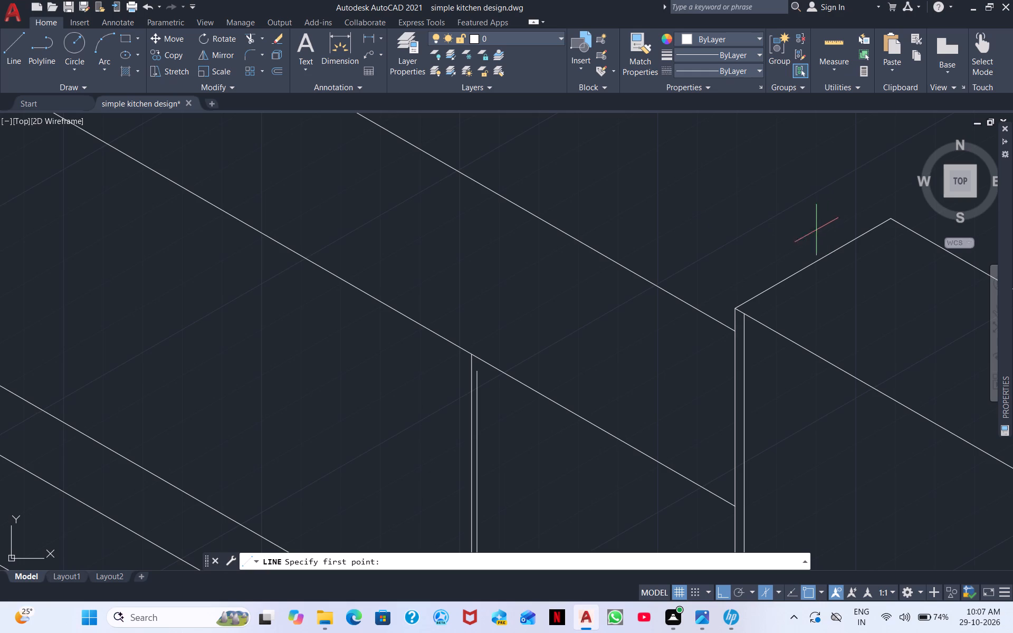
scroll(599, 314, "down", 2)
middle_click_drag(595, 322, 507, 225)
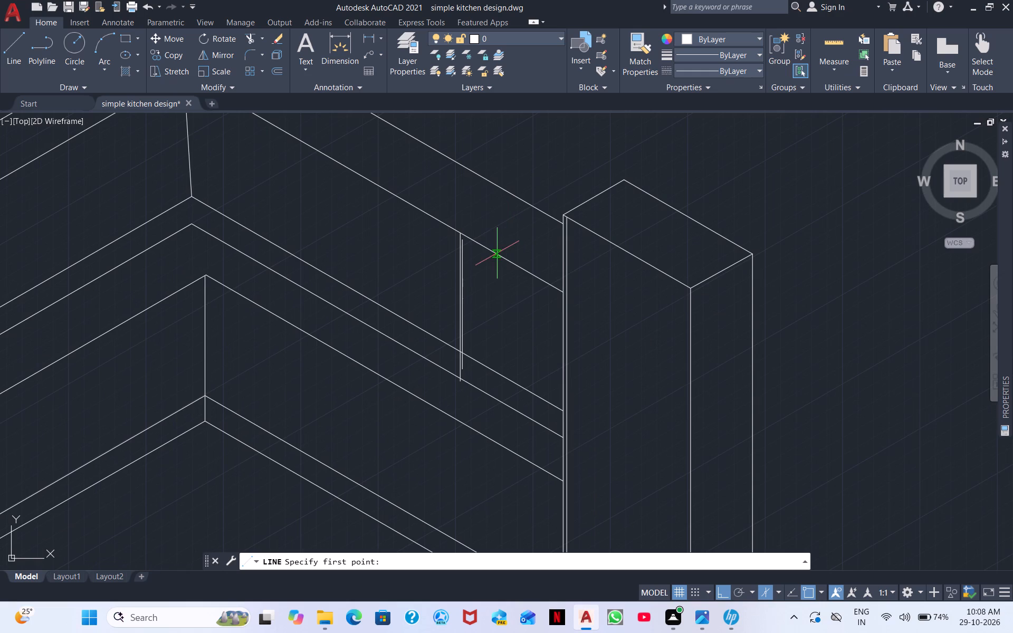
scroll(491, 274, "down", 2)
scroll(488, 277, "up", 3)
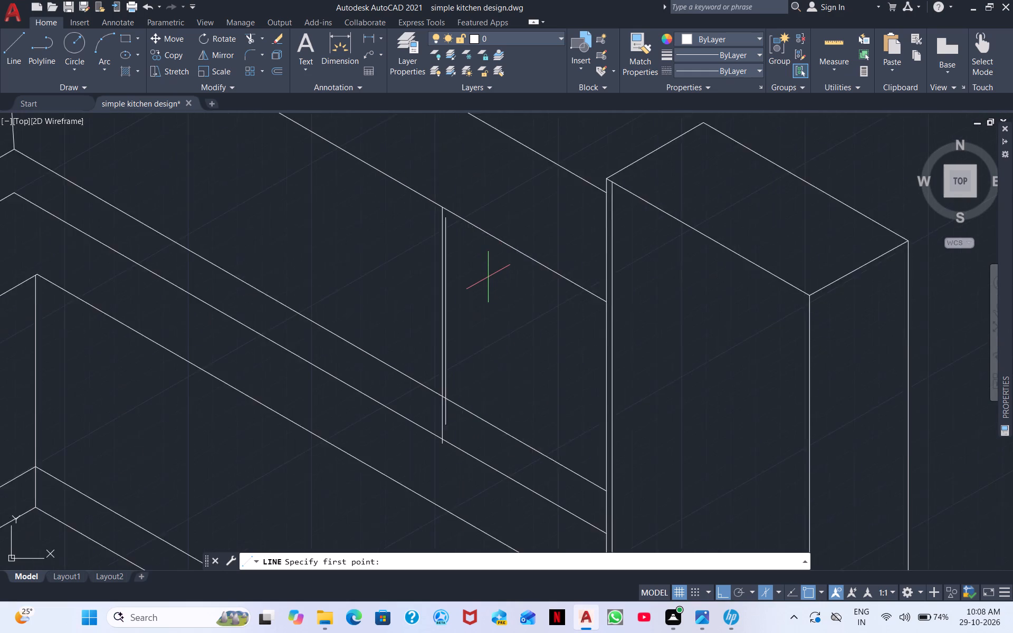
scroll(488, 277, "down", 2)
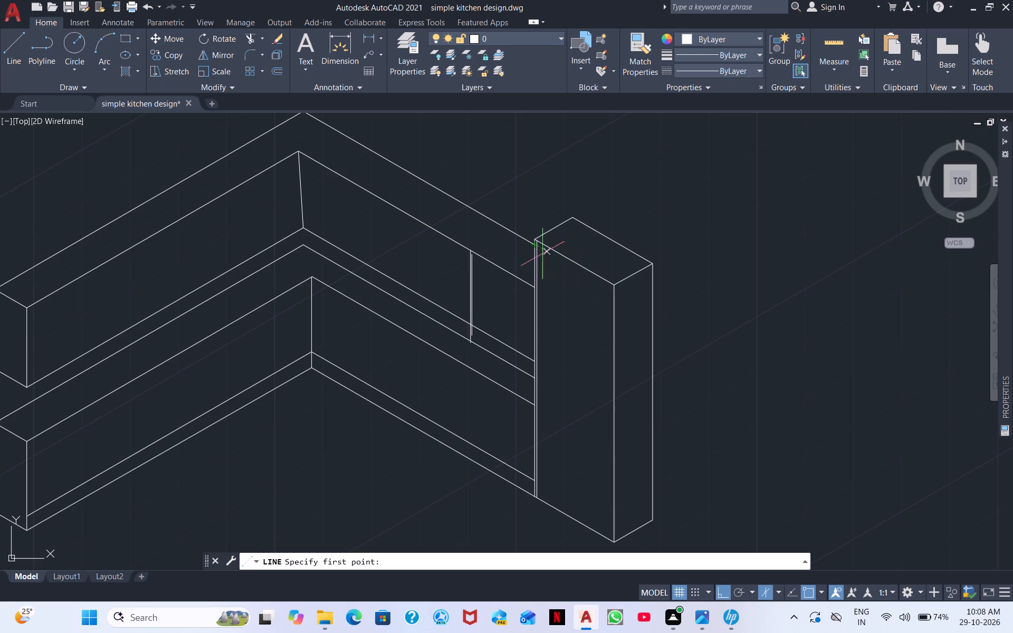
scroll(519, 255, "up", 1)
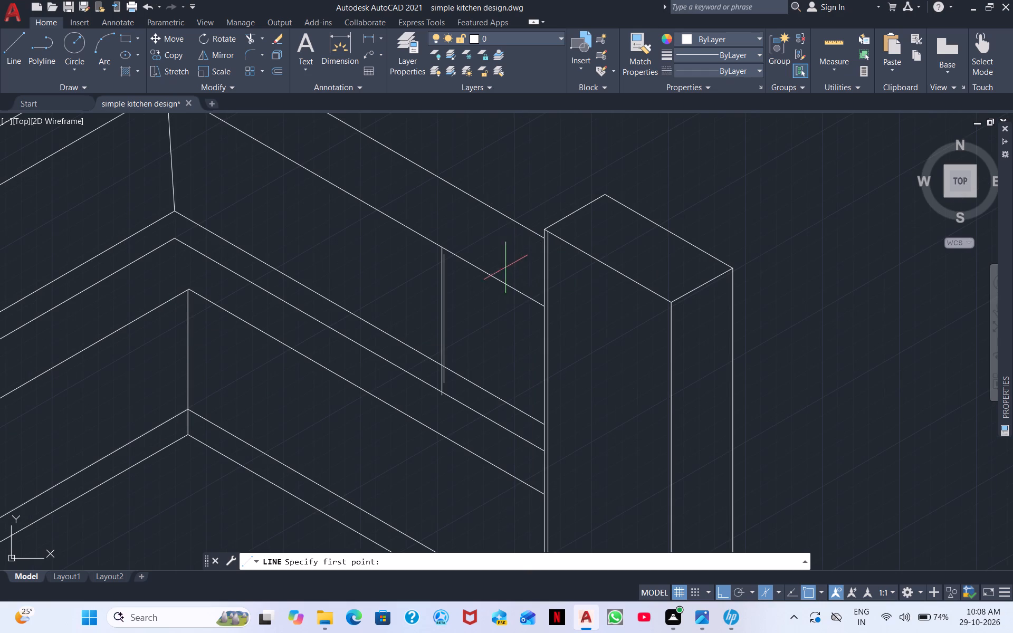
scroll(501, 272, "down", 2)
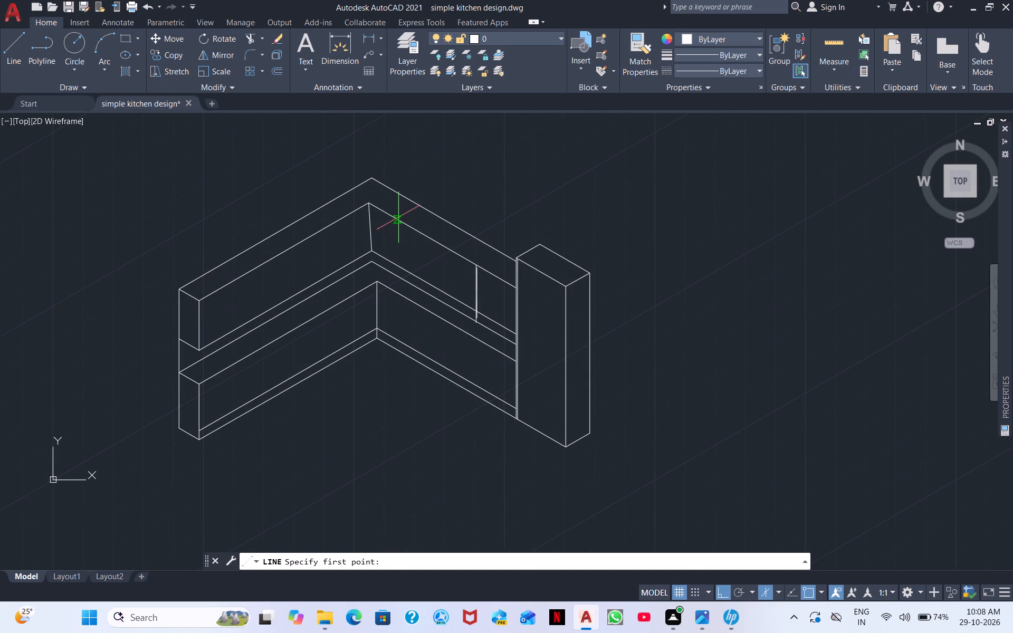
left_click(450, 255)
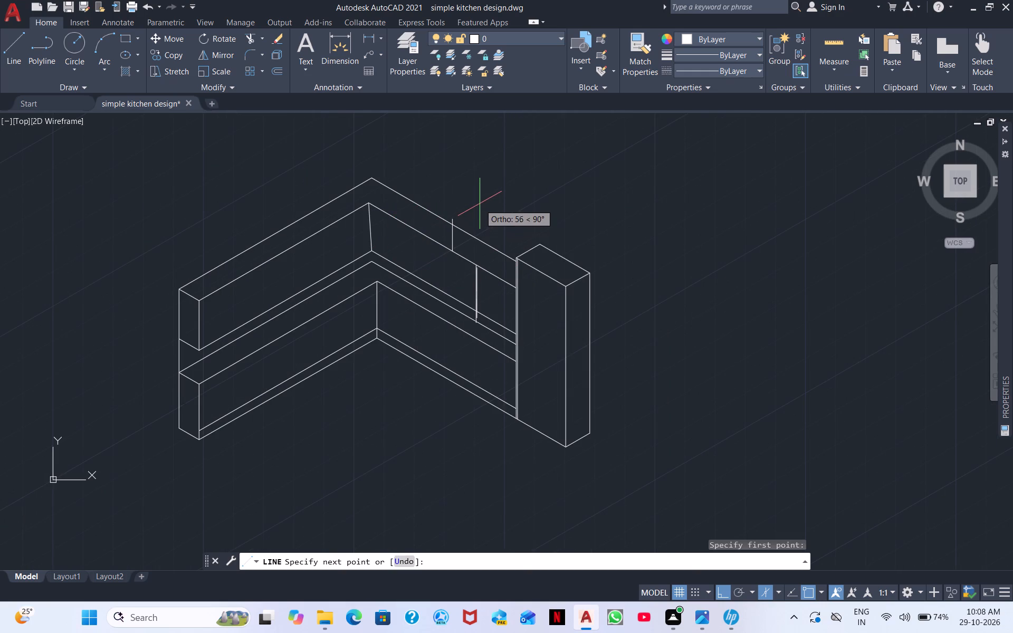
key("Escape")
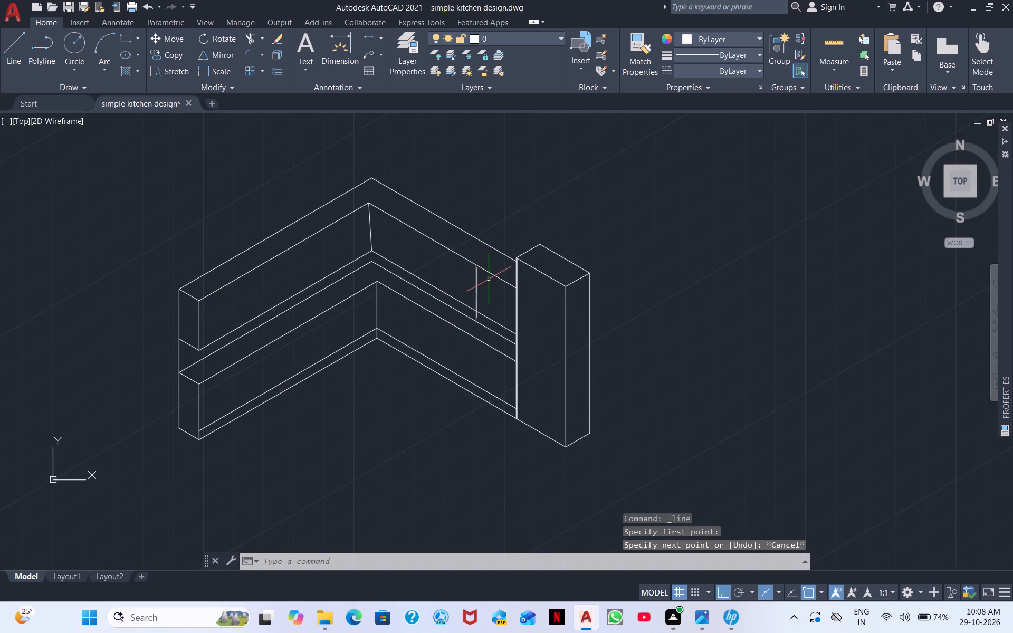
Erase the wall units' top front edge on the tall-cabinet run and the slanted edge at their inner corner.
left_click(491, 283)
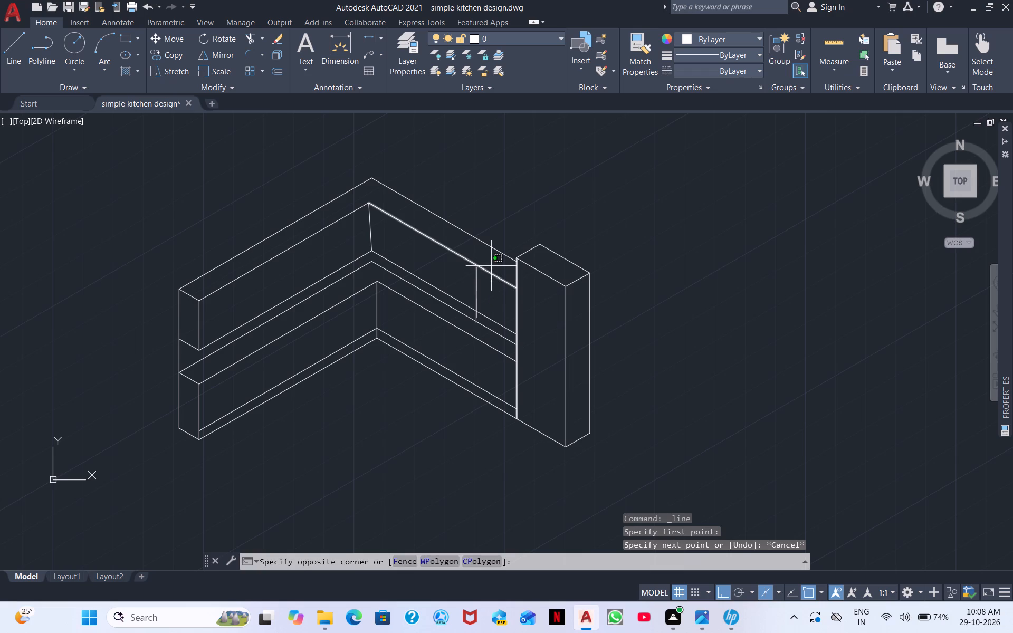
double_click(491, 265)
right_click(452, 247)
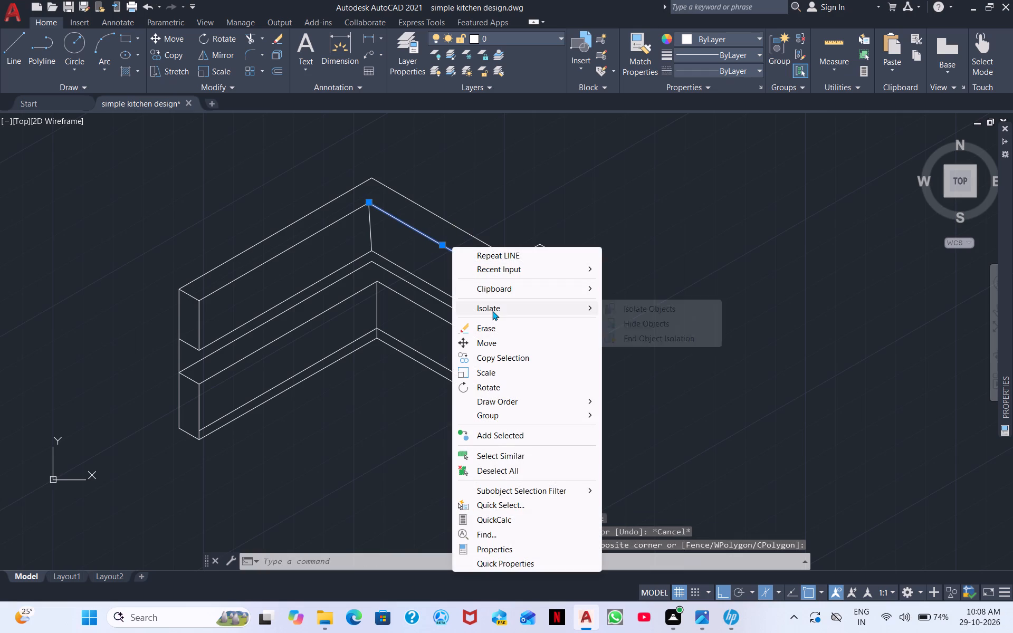
left_click(490, 328)
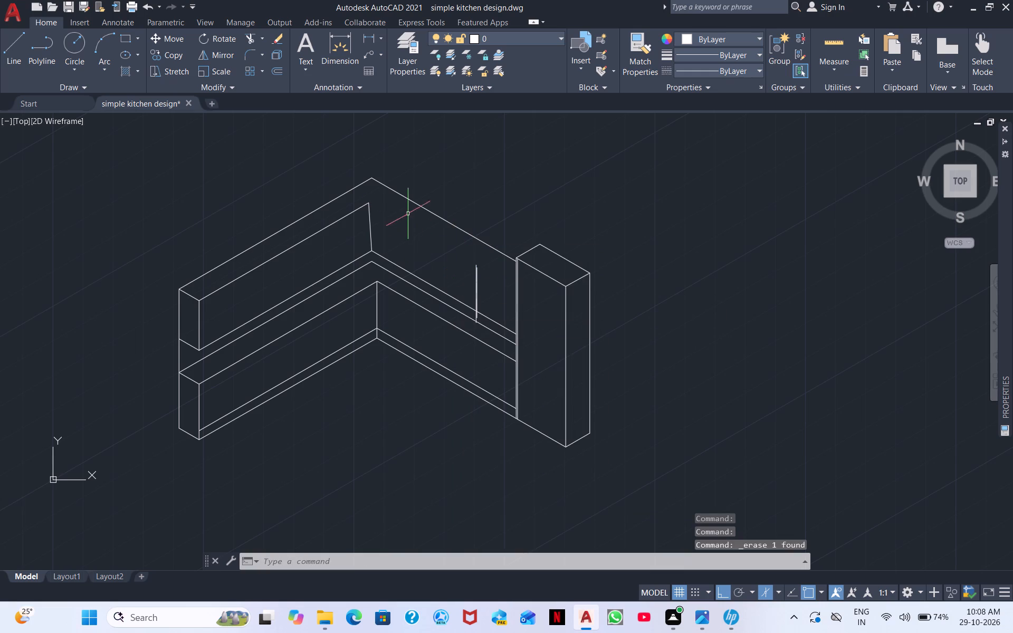
left_click(371, 226)
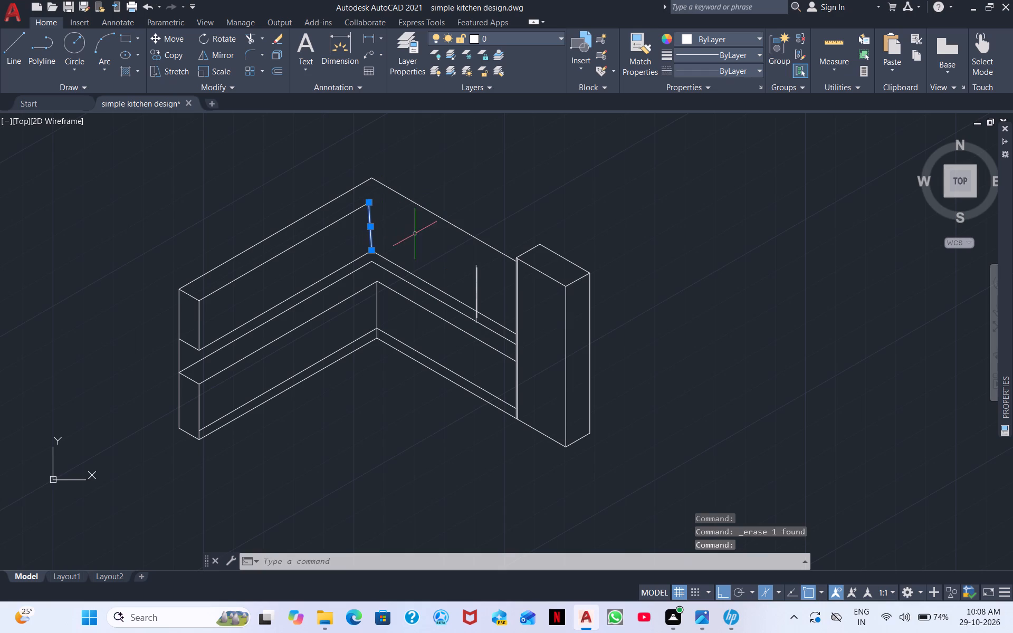
right_click(415, 233)
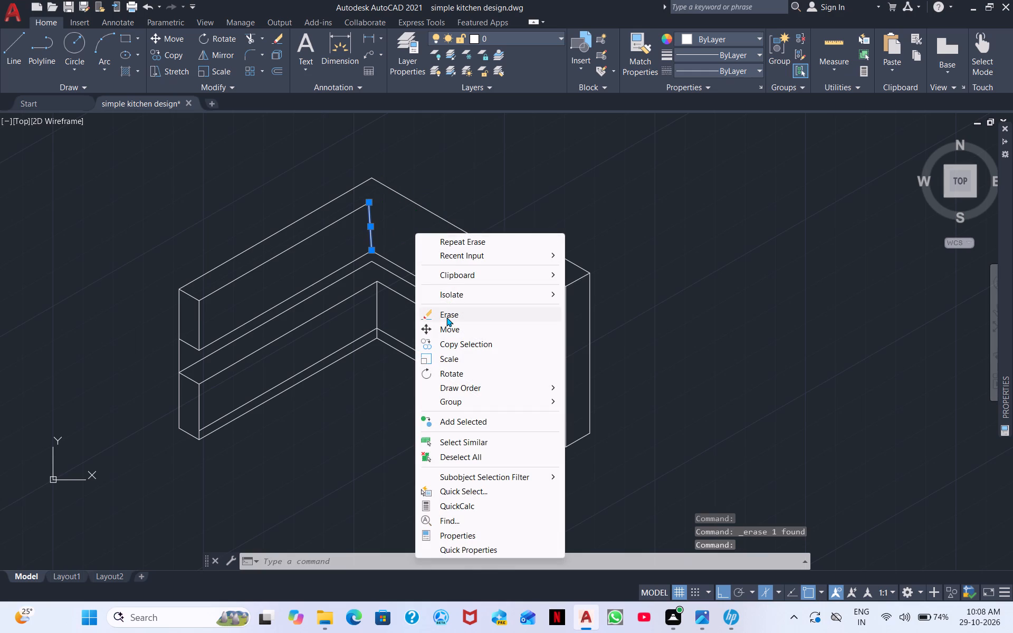
left_click(446, 317)
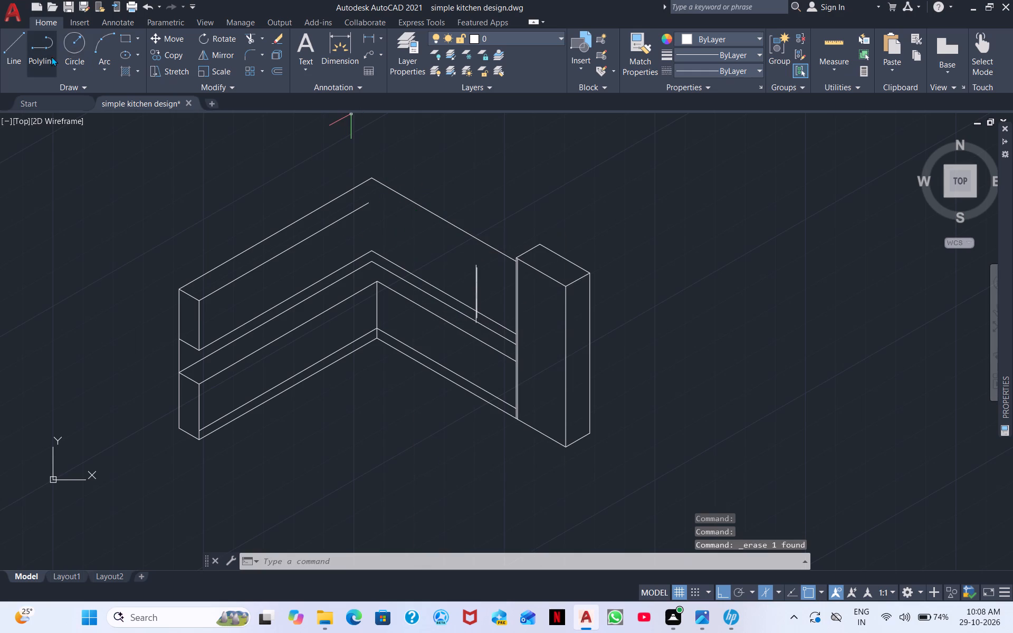
Draw a line about 125 long at 30° from the inner end of the other wall run's top front edge.
left_click(3, 44)
left_click(371, 199)
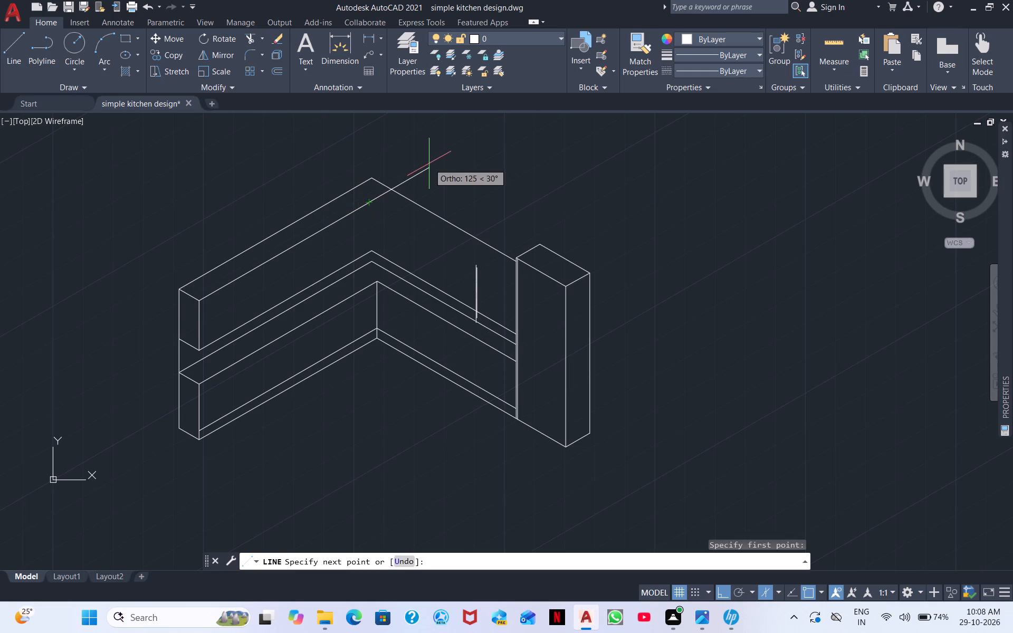
left_click(429, 164)
key("Escape")
Draw a line at 150° from the tall cabinet's edge, just below the wall units' top back edge, past the back corner.
right_click(497, 187)
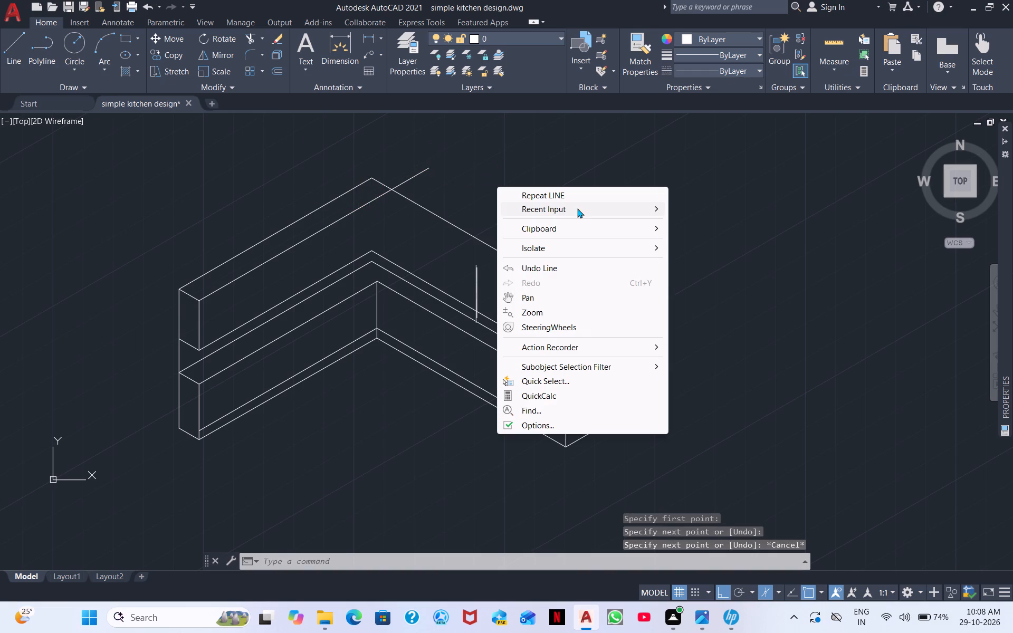
left_click(575, 187)
left_click(573, 193)
scroll(502, 229, "up", 2)
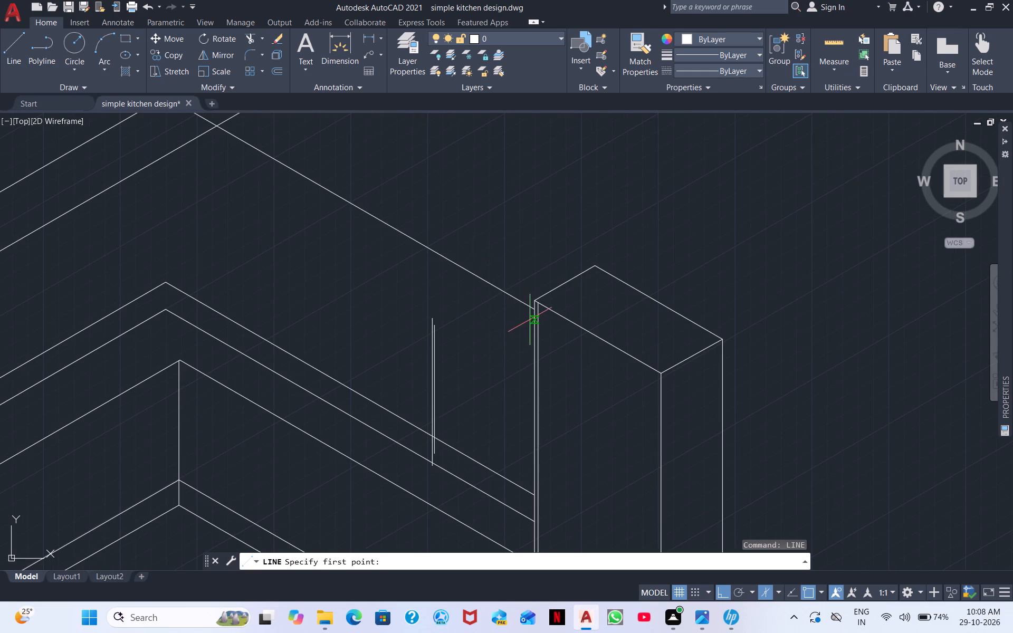
left_click(530, 320)
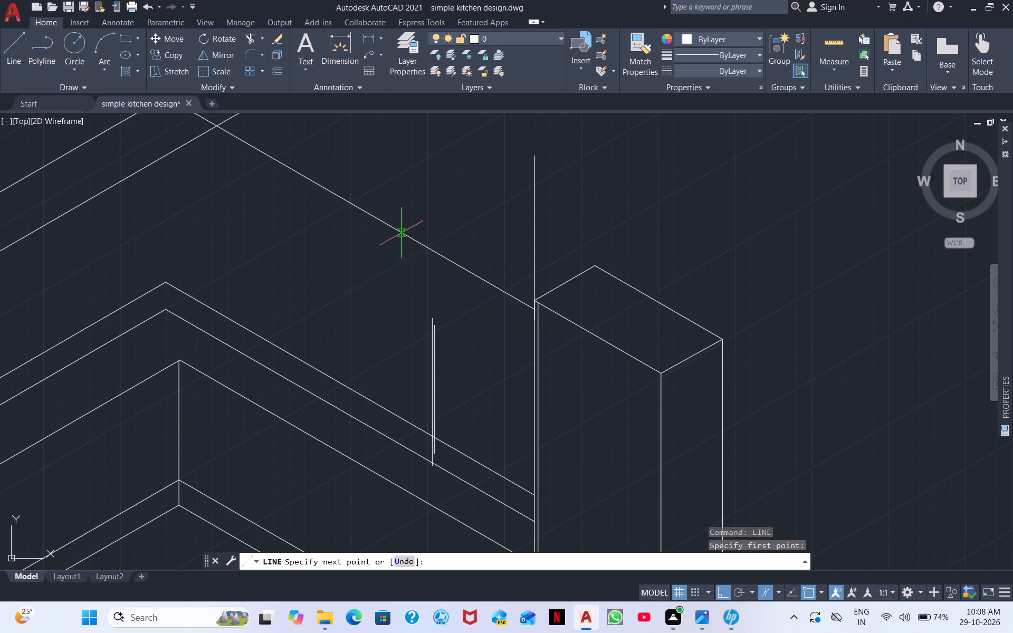
key("F5")
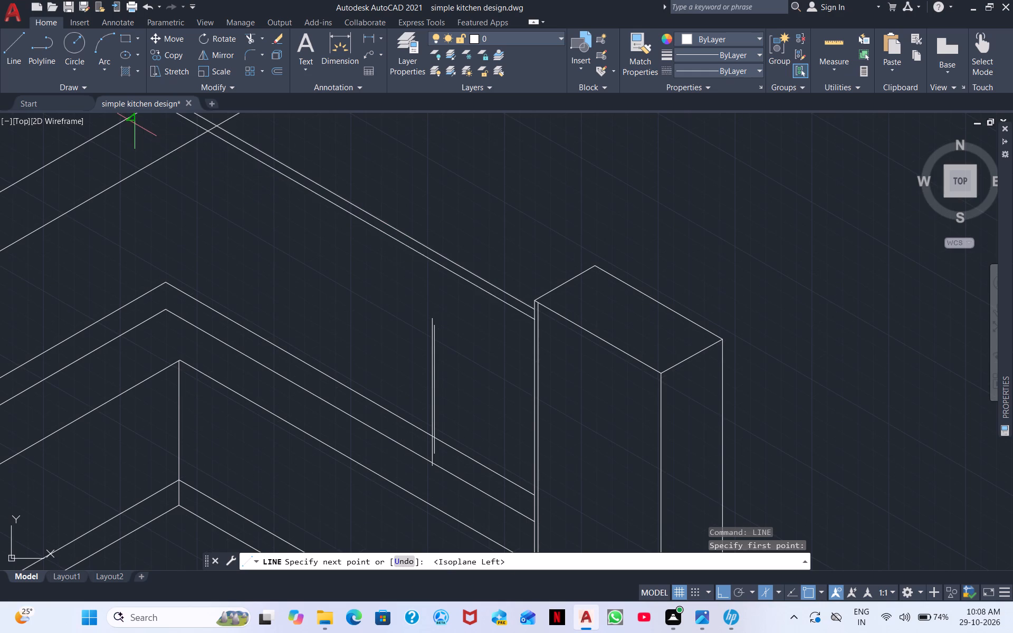
middle_click_drag(135, 123, 294, 208)
left_click(227, 156)
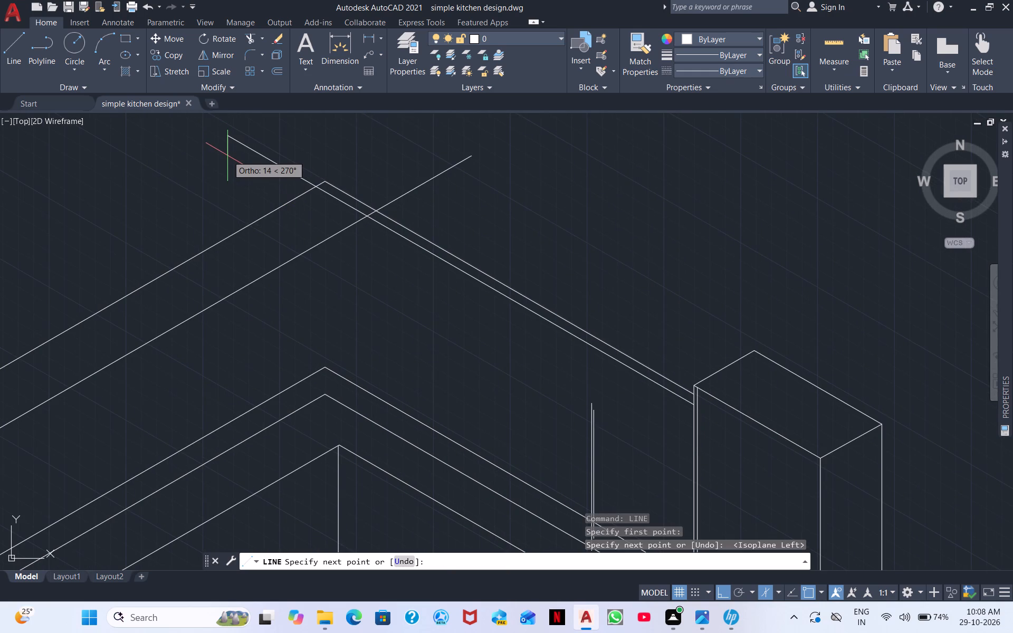
key("Escape")
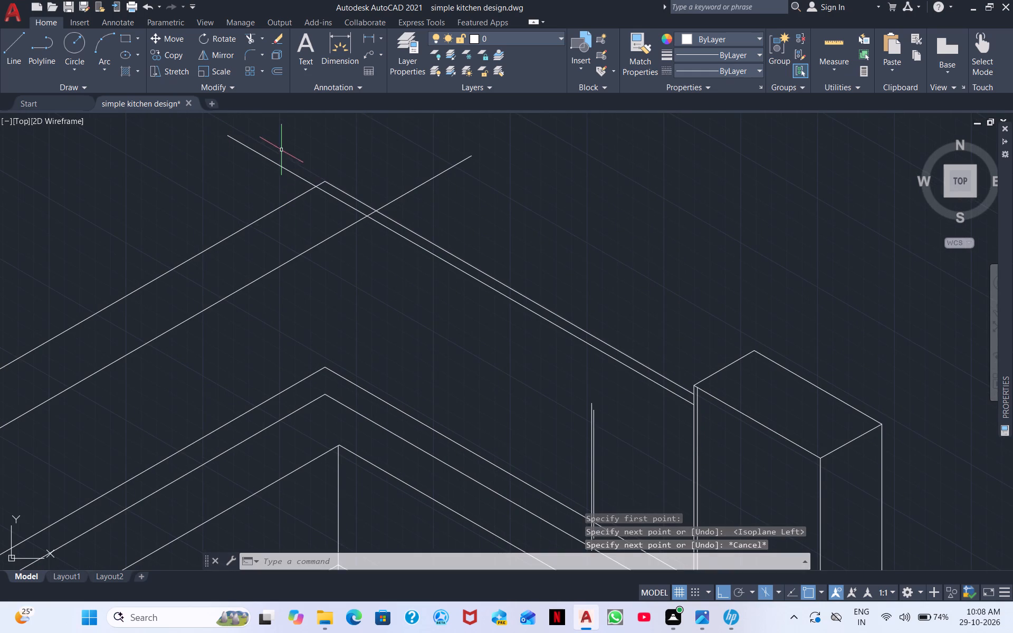
Trim the overhanging ends of both new lines so the wall units' top front edges meet in a clean corner.
left_click(253, 40)
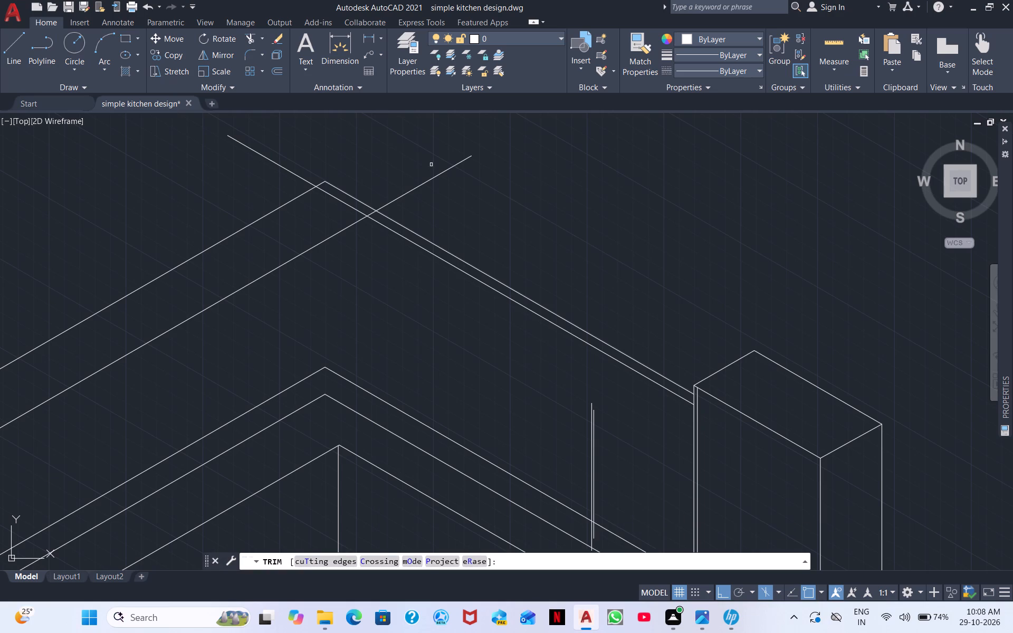
left_click_drag(414, 170, 469, 220)
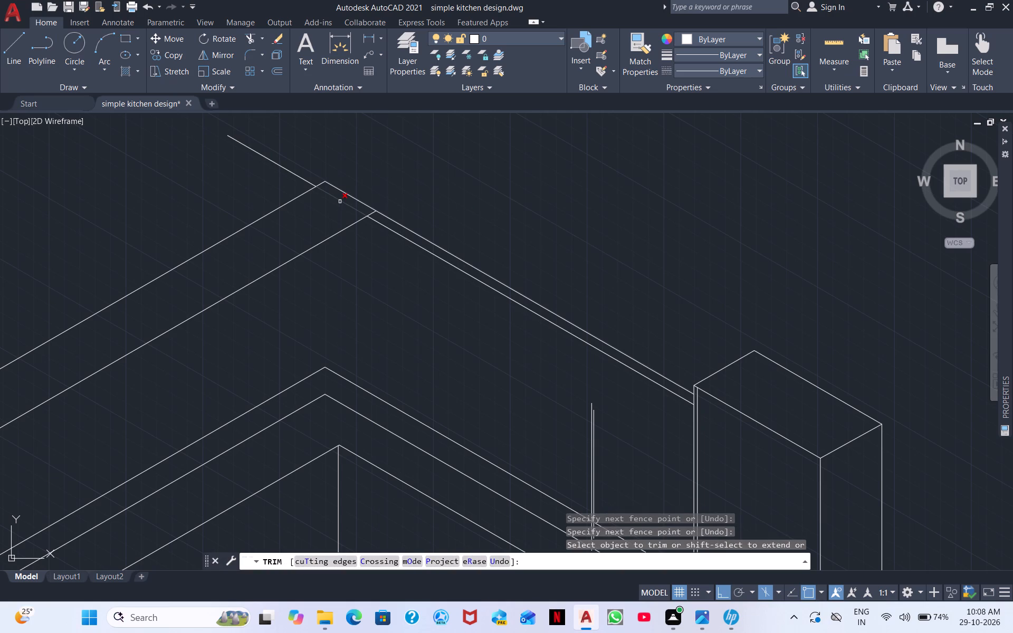
left_click(340, 202)
left_click(371, 214)
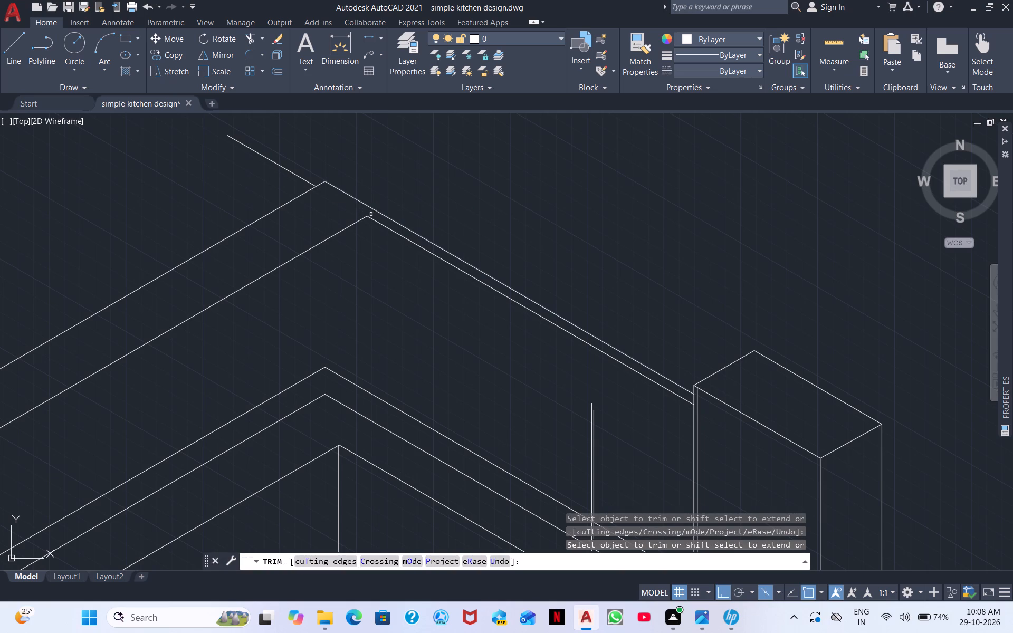
left_click_drag(307, 161, 203, 187)
scroll(470, 138, "down", 1)
middle_click_drag(581, 167, 461, 43)
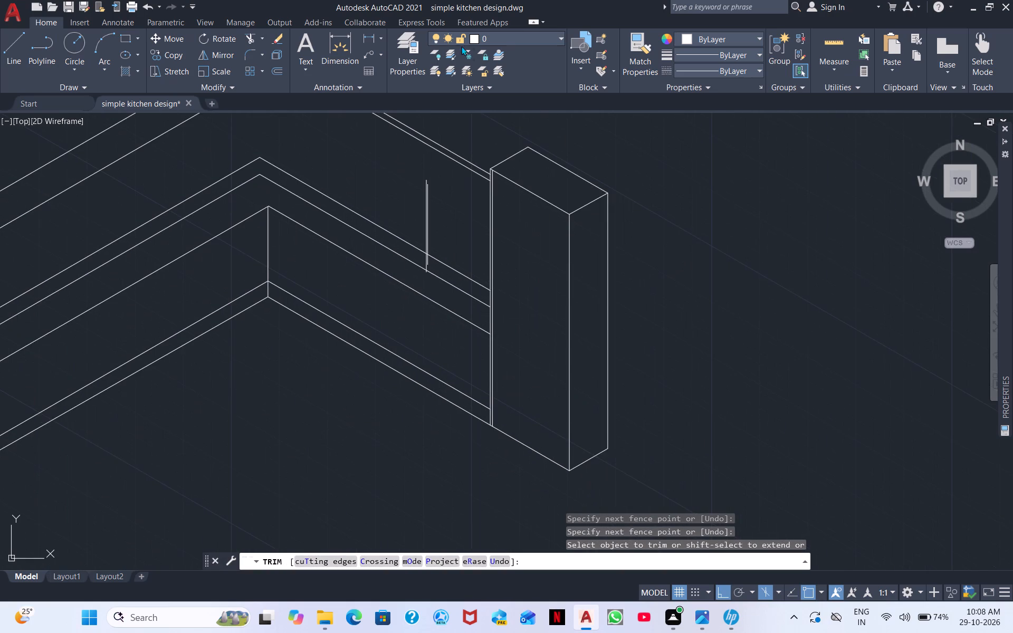
scroll(456, 119, "down", 1)
middle_click_drag(456, 121, 466, 156)
middle_click_drag(477, 148, 475, 250)
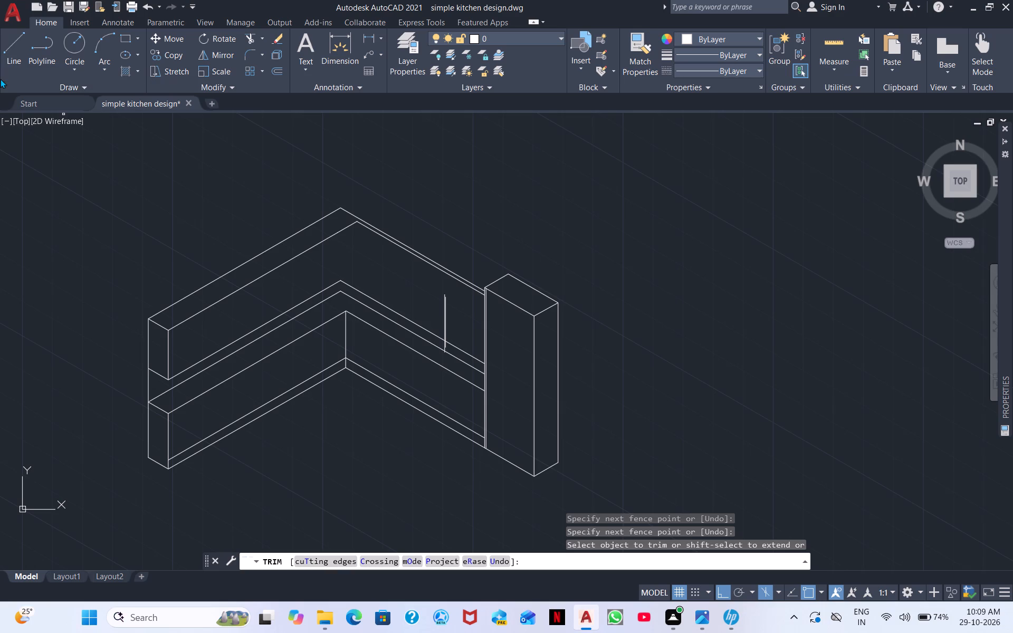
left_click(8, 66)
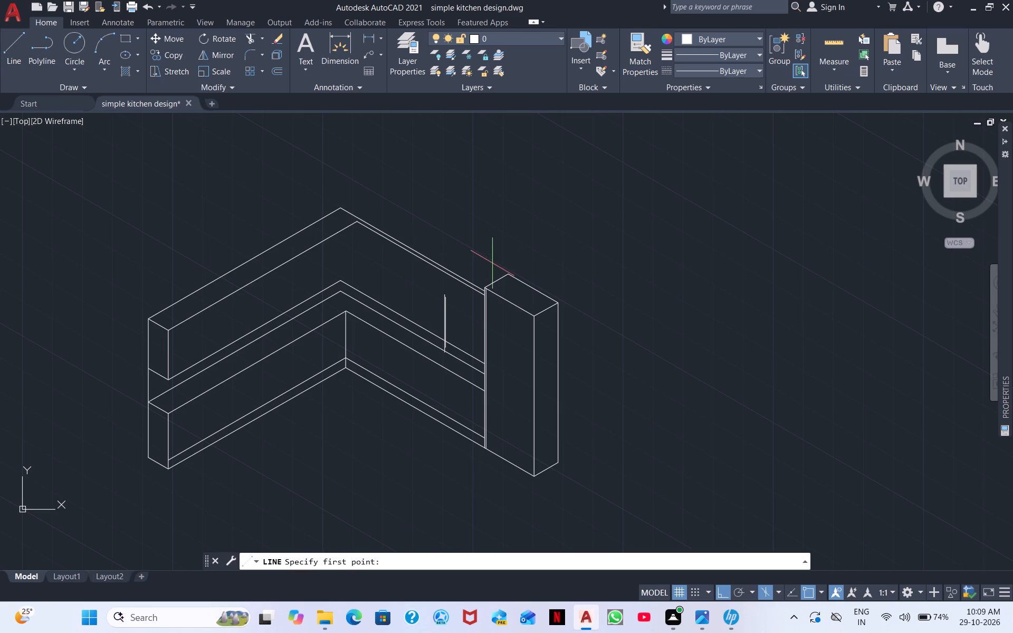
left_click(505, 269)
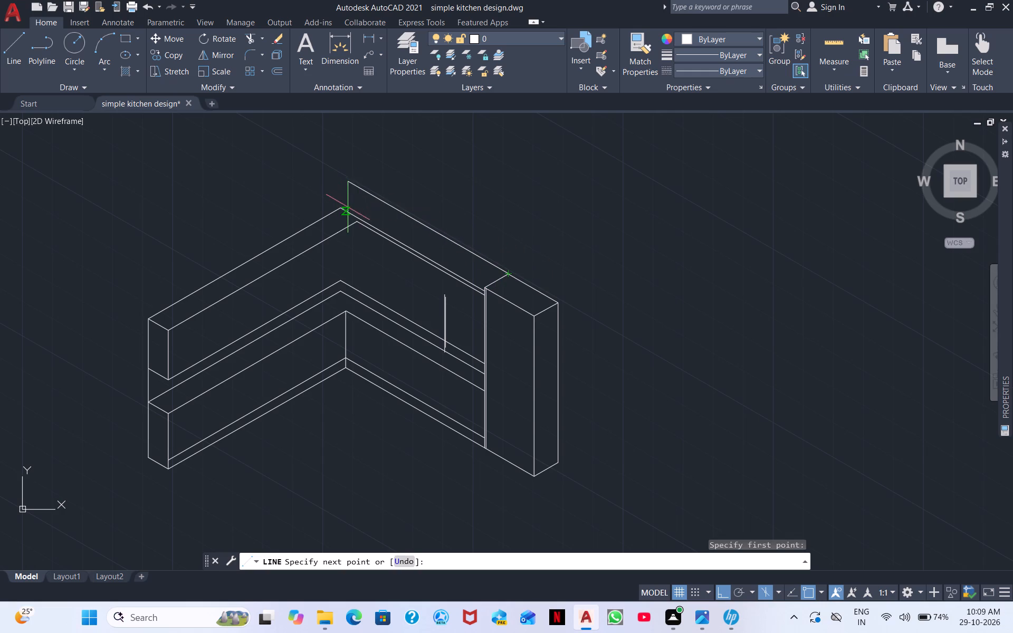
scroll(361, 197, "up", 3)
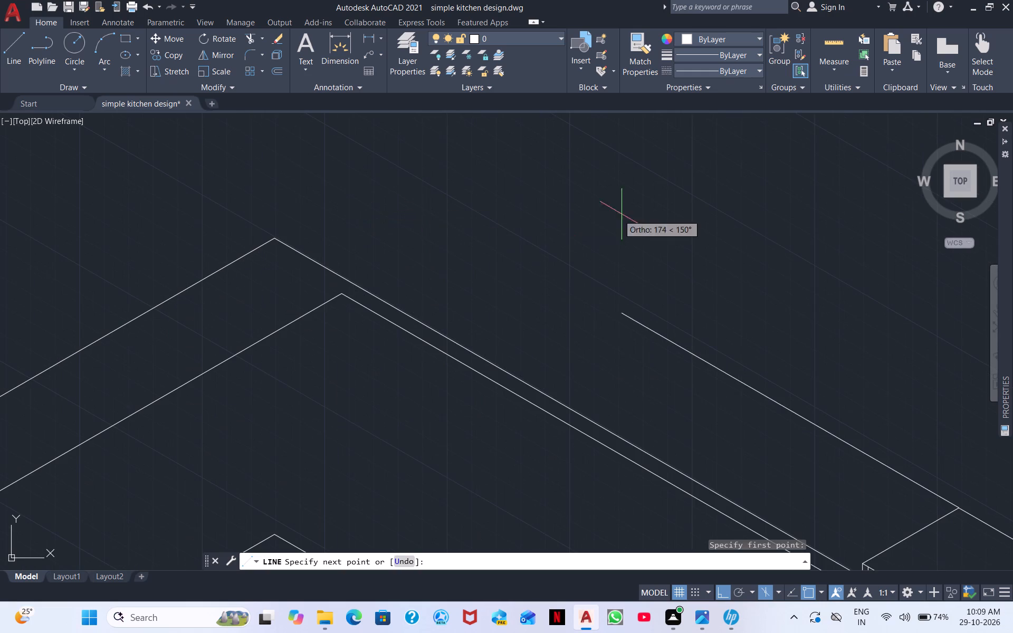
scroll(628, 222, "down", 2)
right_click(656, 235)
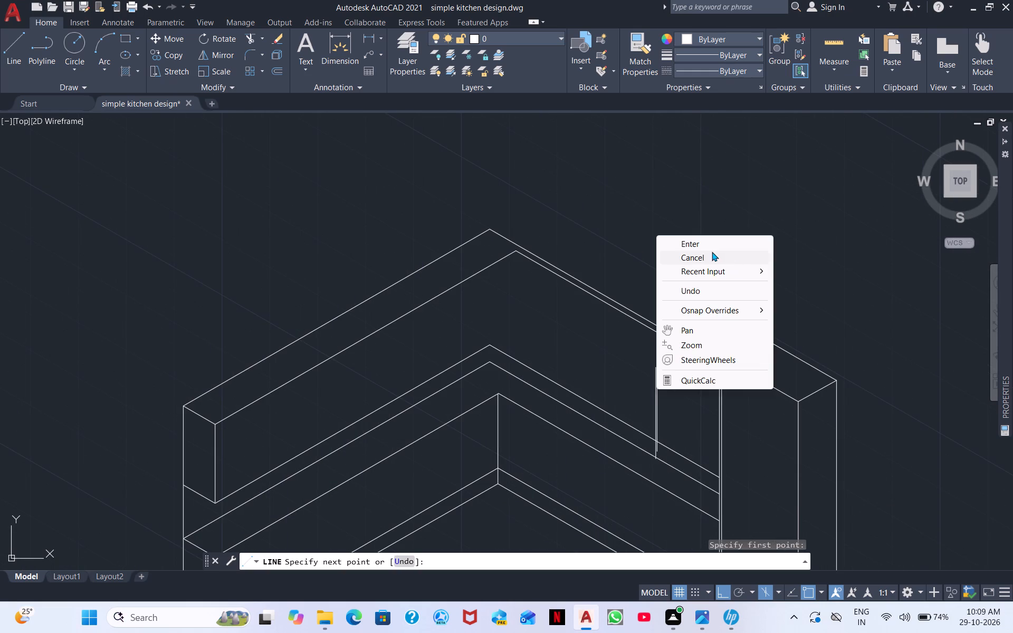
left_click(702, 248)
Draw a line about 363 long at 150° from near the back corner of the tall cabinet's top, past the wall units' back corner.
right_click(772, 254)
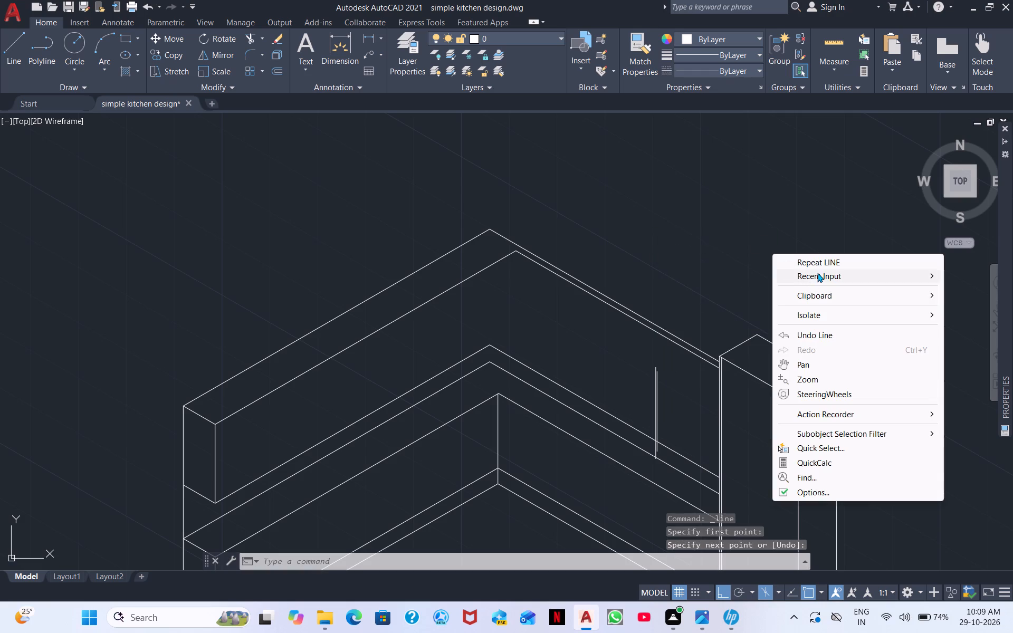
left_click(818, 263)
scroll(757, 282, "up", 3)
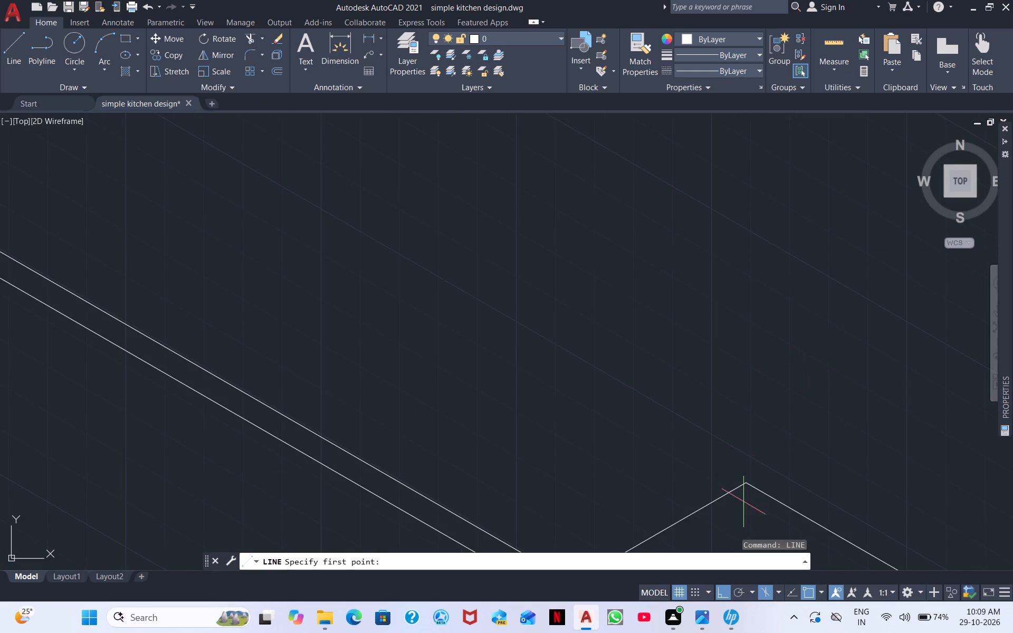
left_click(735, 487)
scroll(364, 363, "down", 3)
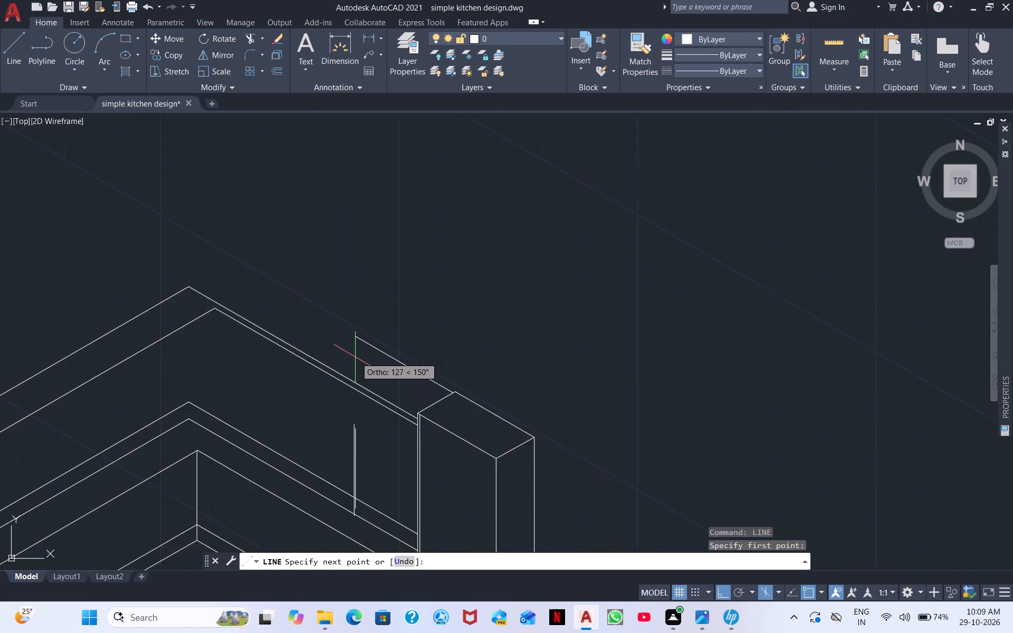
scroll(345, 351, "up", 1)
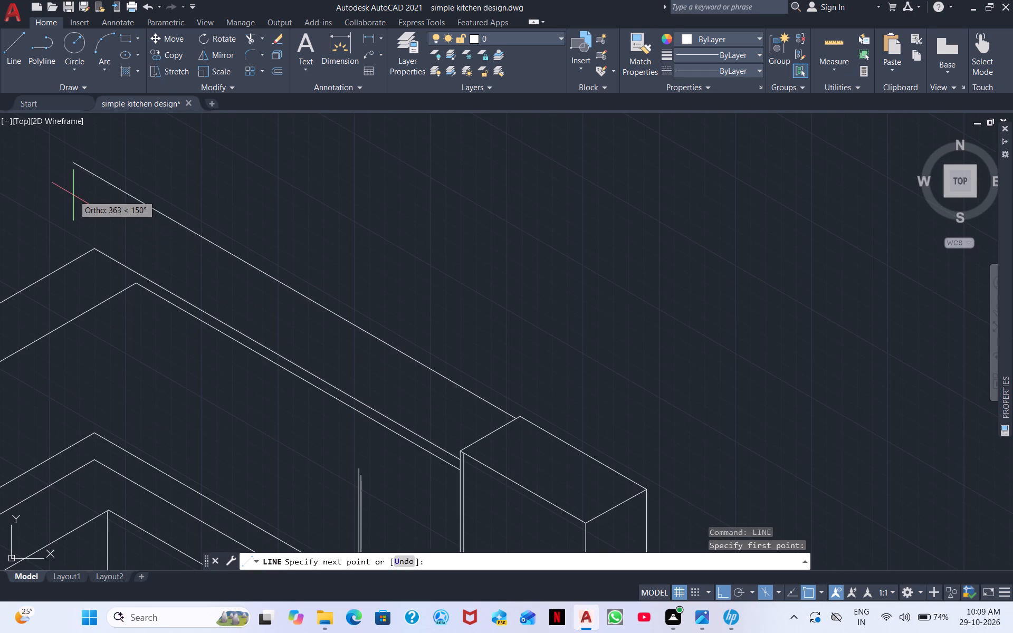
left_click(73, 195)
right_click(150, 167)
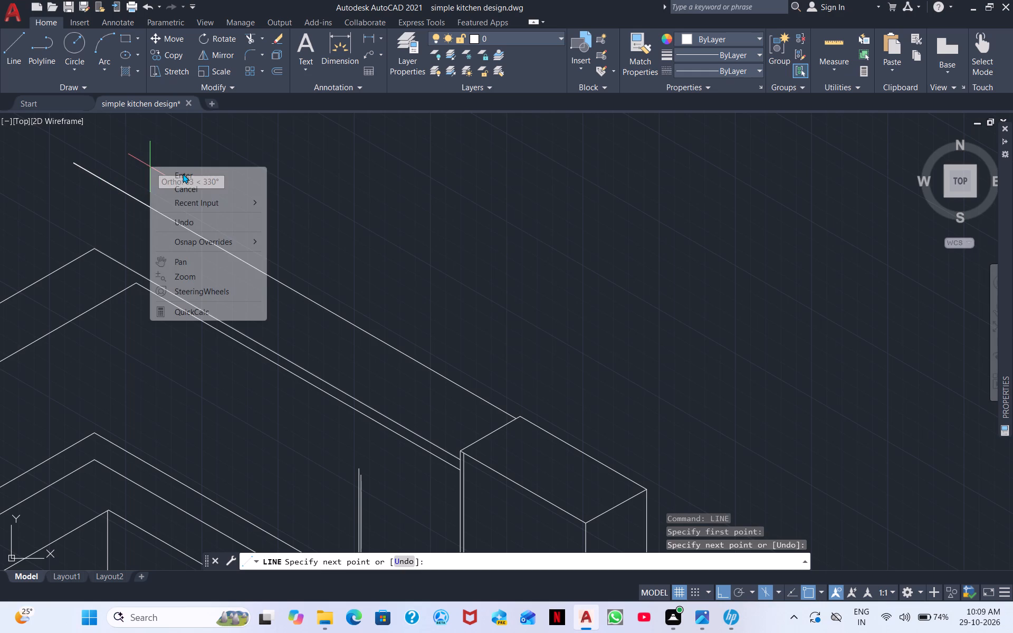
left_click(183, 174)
Draw a line from the wall units' back corner that continues the other run's top back edge past the new line.
right_click(324, 196)
left_click(373, 207)
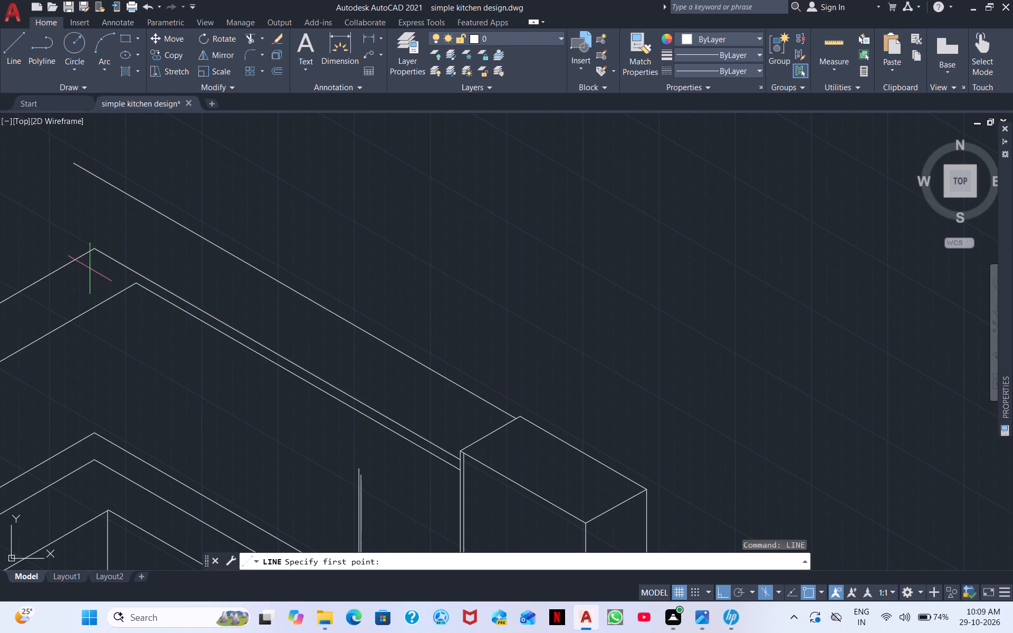
left_click(93, 250)
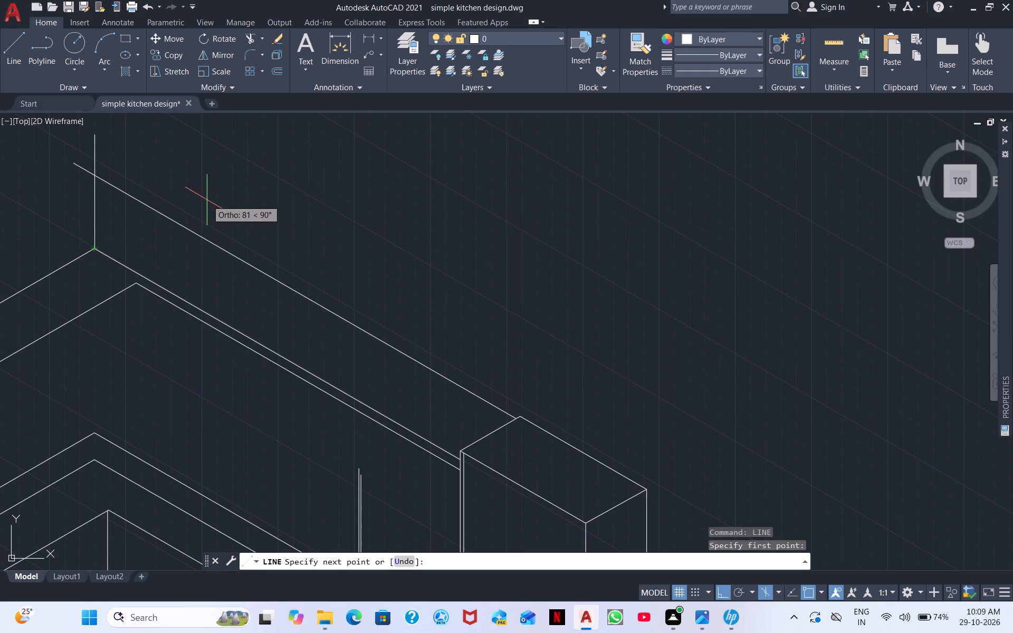
key("F5")
left_click(259, 202)
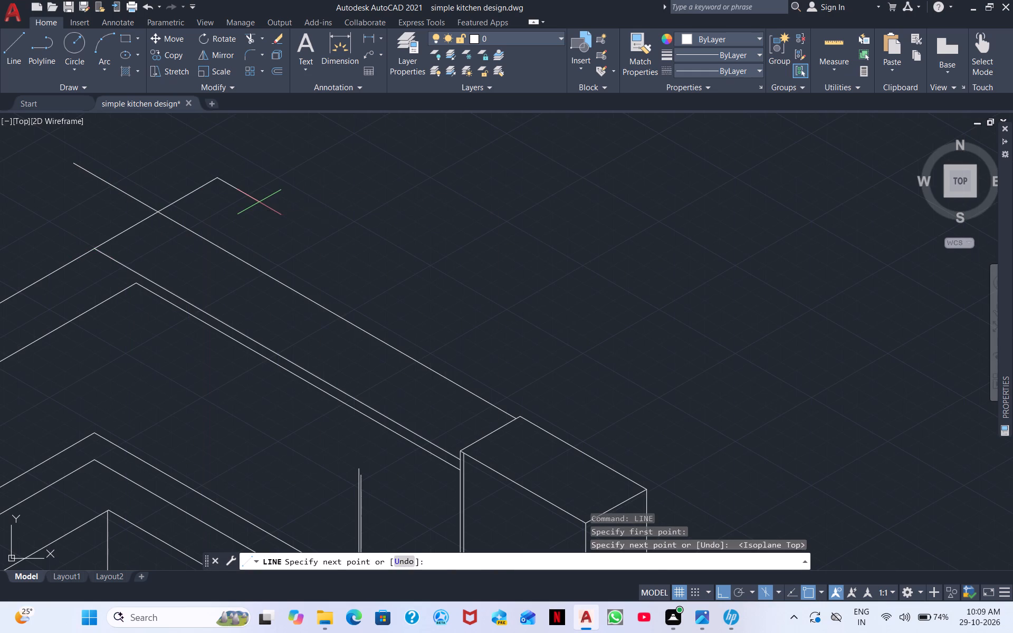
key("Escape")
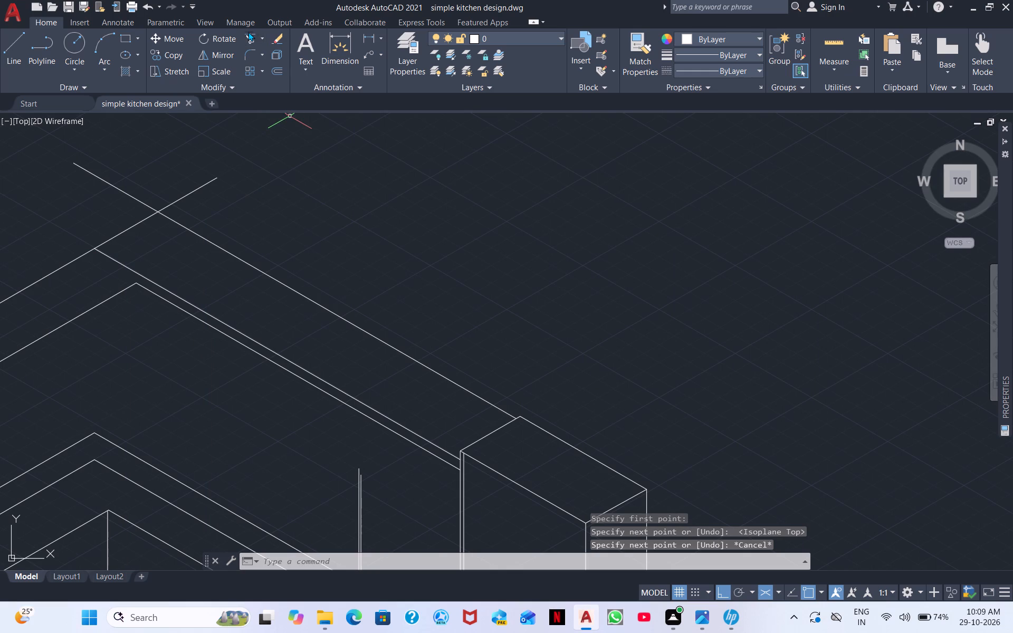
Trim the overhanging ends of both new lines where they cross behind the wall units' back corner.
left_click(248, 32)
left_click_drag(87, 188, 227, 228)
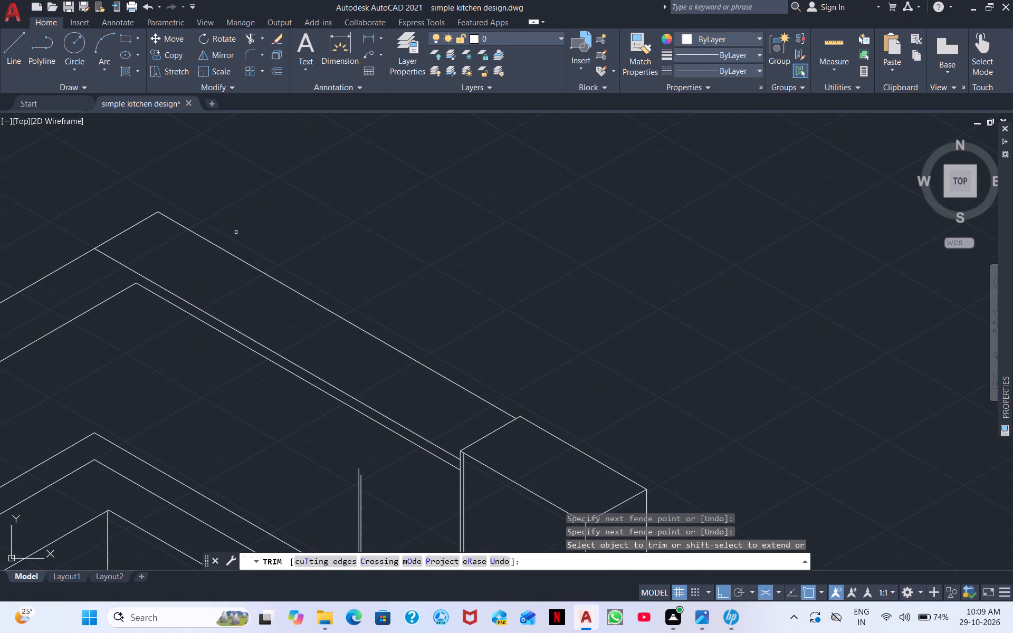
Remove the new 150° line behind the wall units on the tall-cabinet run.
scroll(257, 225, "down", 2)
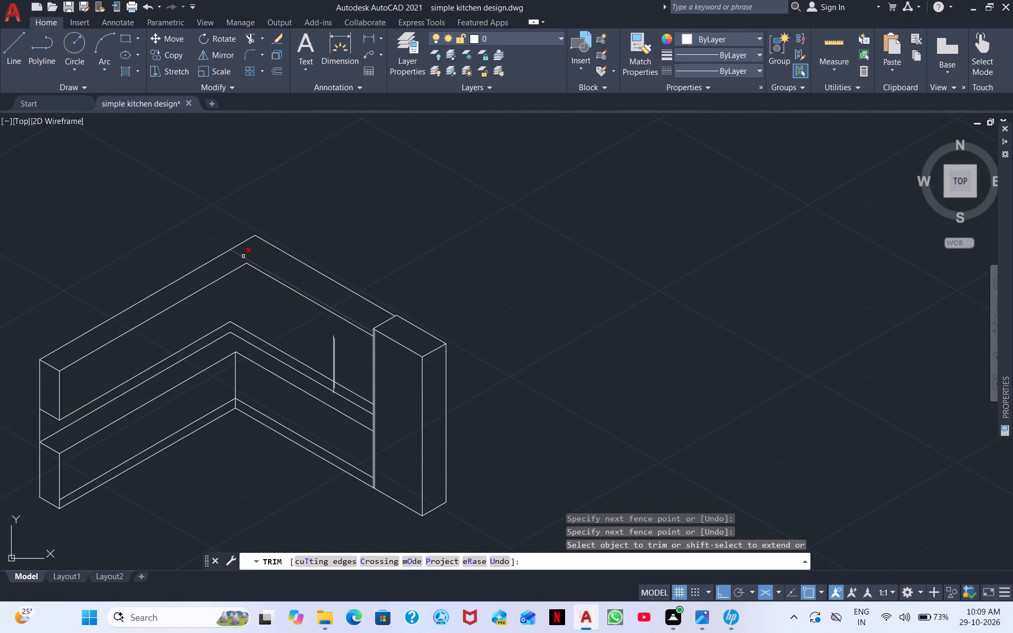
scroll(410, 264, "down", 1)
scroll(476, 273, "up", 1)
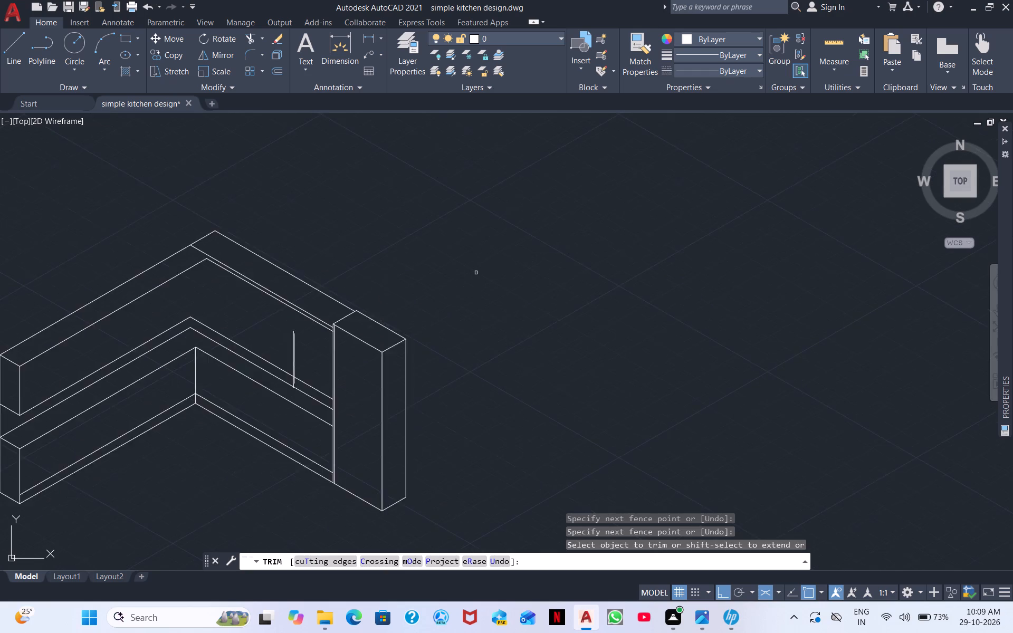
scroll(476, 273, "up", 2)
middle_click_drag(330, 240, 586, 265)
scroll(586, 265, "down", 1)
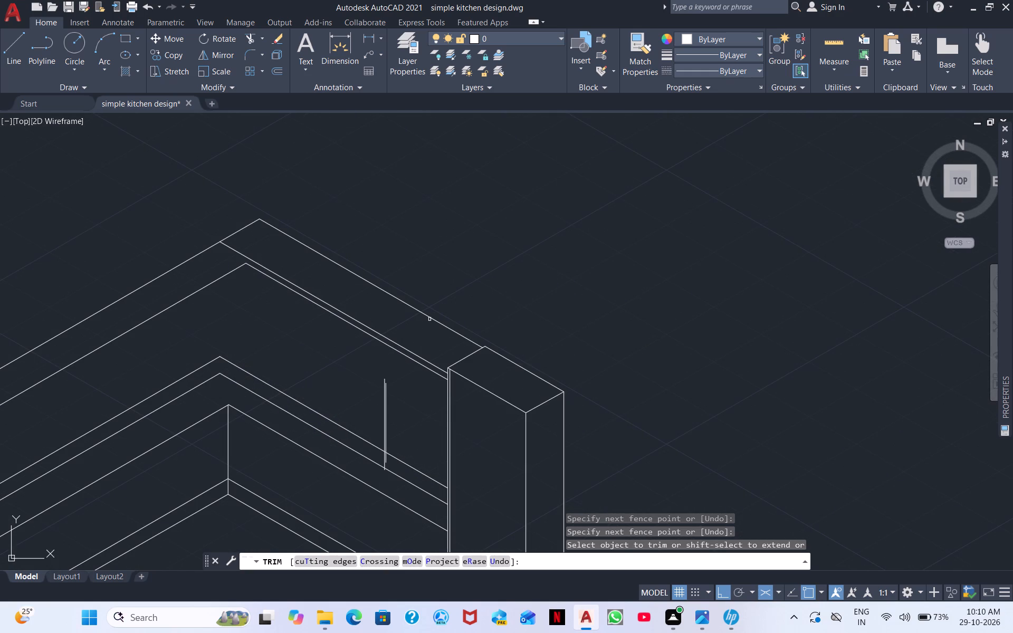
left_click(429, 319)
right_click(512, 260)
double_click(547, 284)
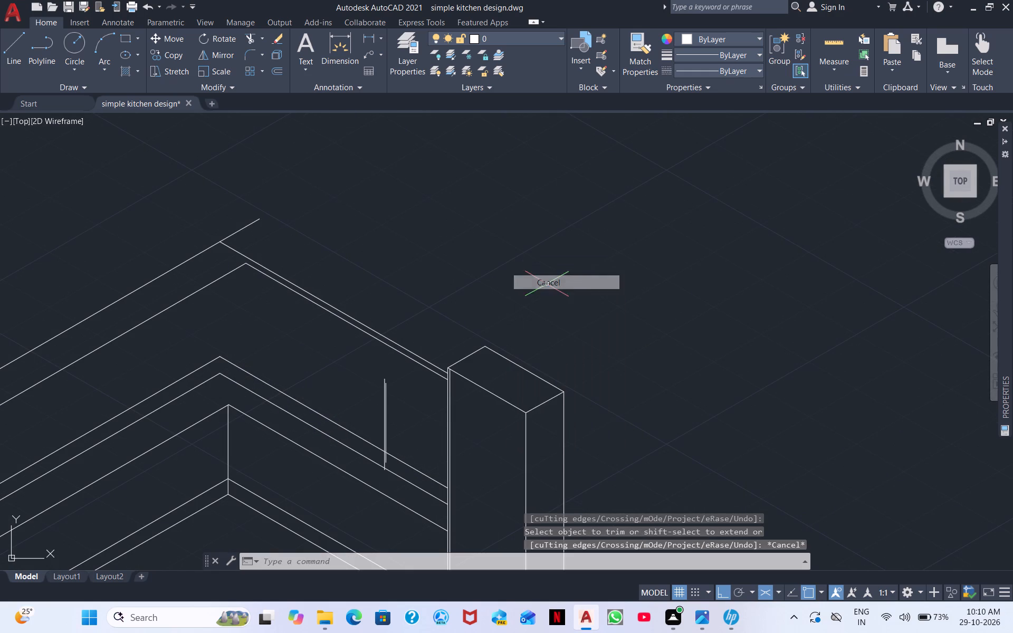
Draw a line at 150° from slightly farther forward on the tall cabinet's top side edge, crossing the other run's extended back edge.
right_click(547, 284)
left_click(578, 306)
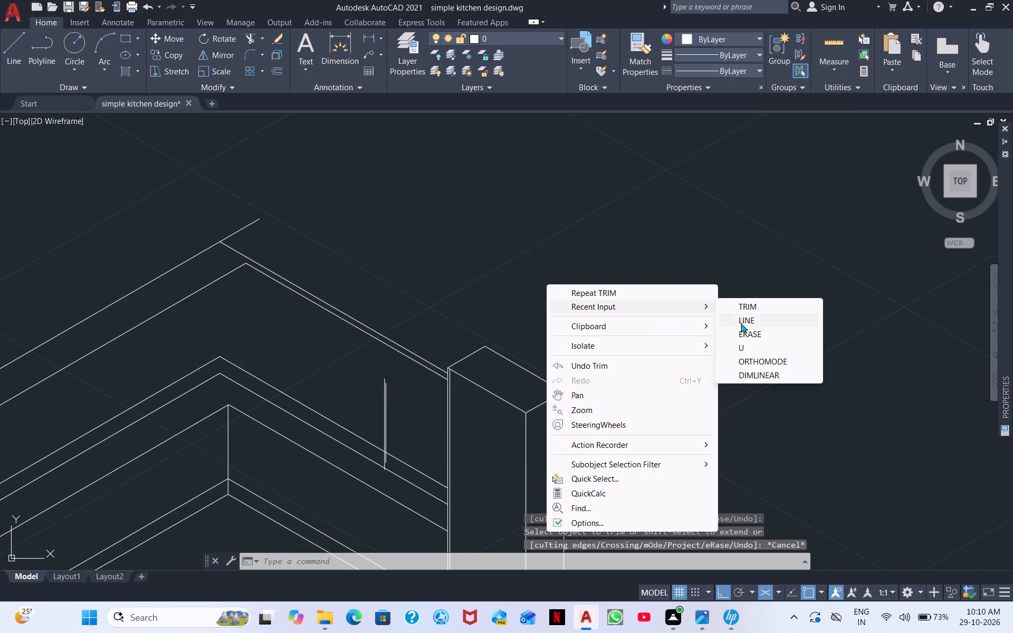
left_click(766, 320)
scroll(511, 325, "up", 3)
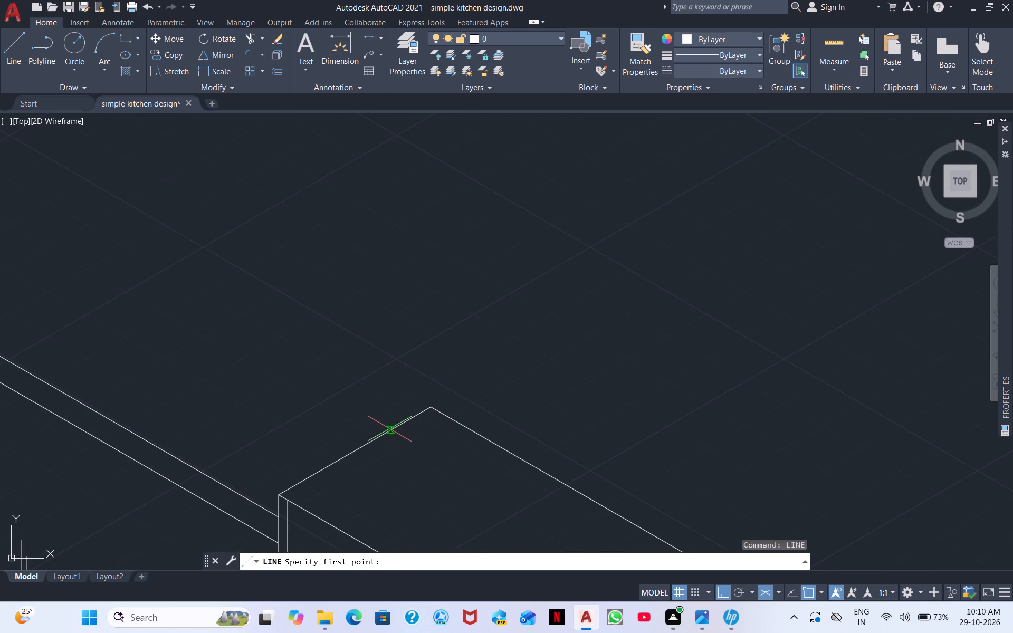
left_click(389, 429)
scroll(112, 283, "down", 3)
scroll(41, 268, "up", 1)
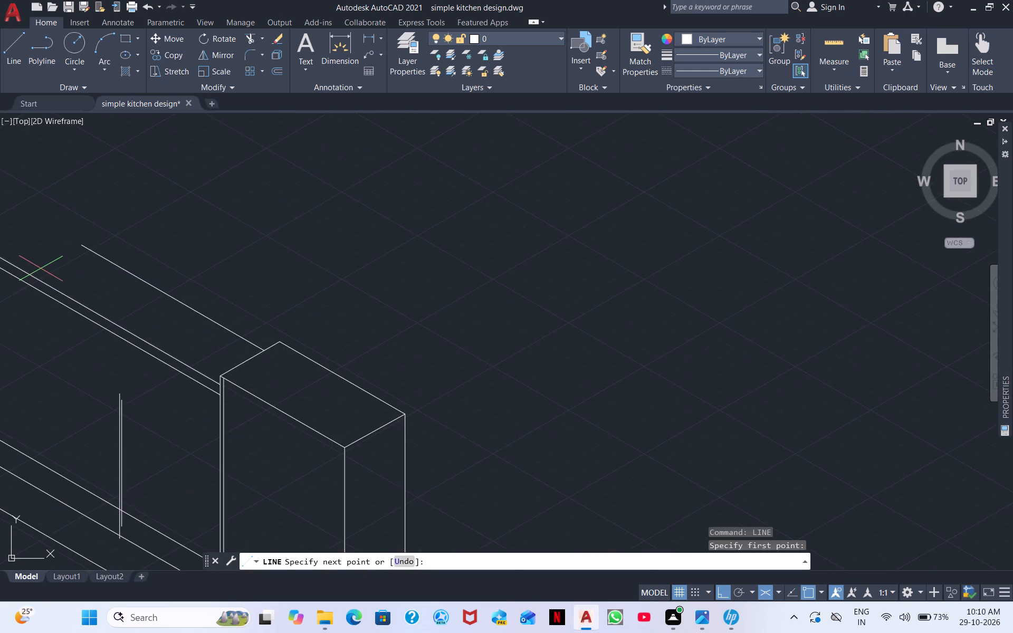
middle_click_drag(41, 268, 377, 400)
left_click(191, 250)
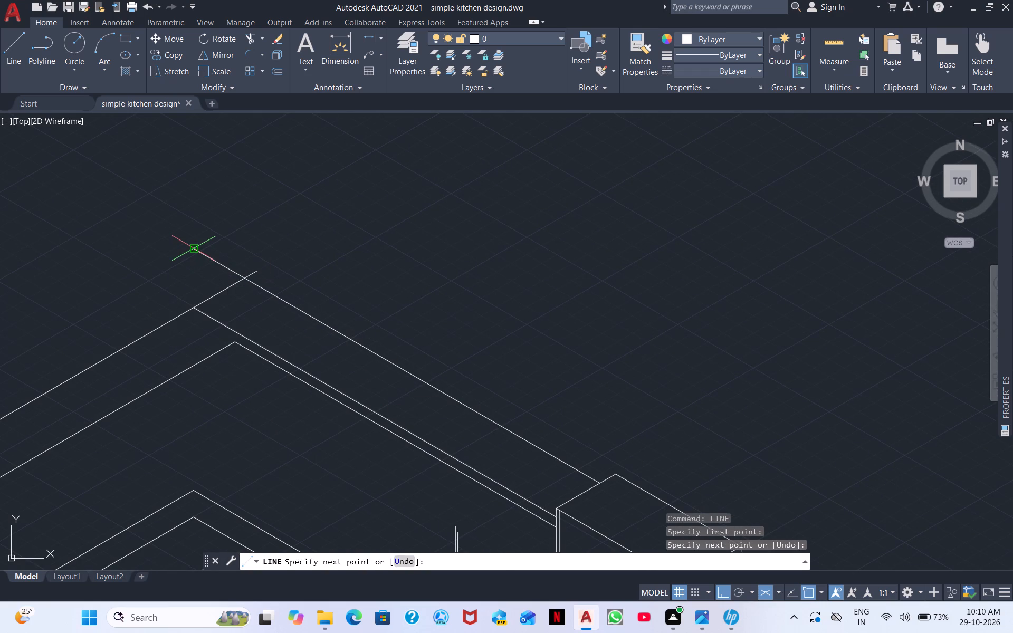
key("Escape")
Trim both overhangs at the new back corner and remove the old top back edge on the tall-cabinet run.
right_click(368, 224)
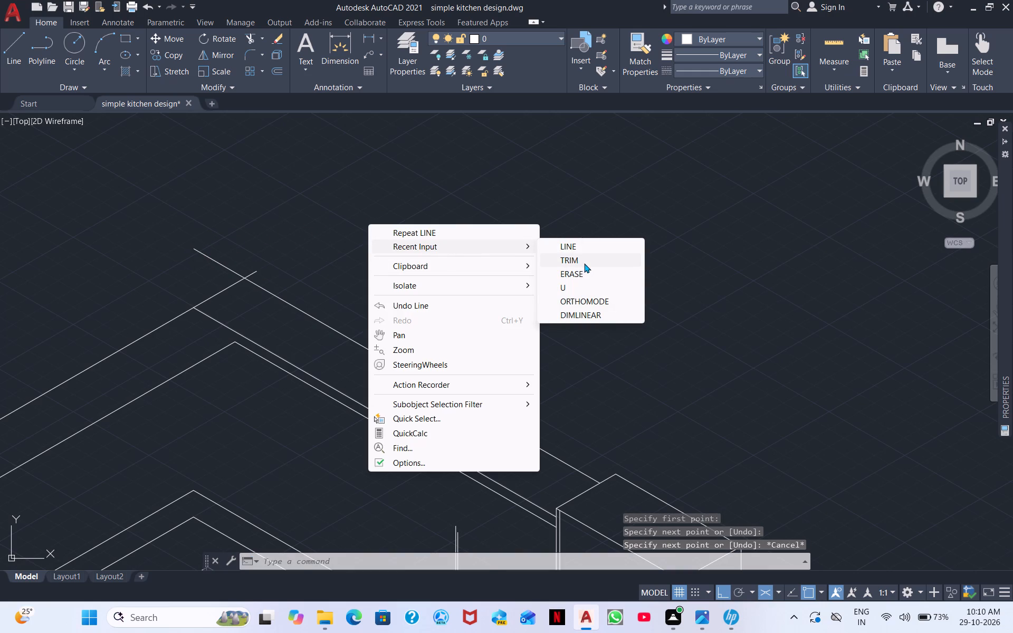
left_click(584, 263)
left_click_drag(187, 261, 266, 284)
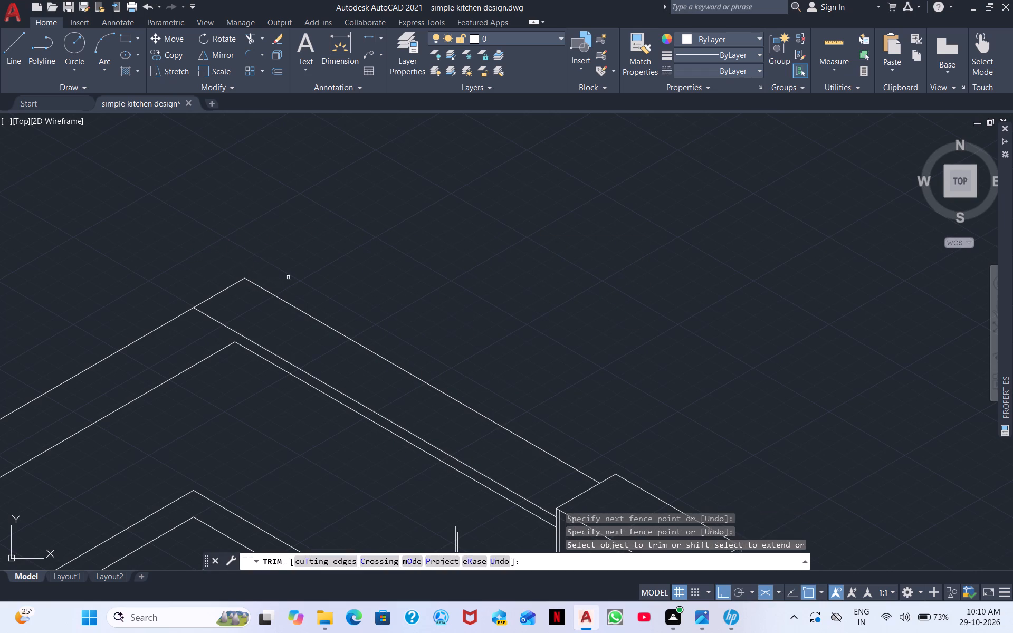
scroll(301, 277, "down", 1)
scroll(444, 302, "down", 1)
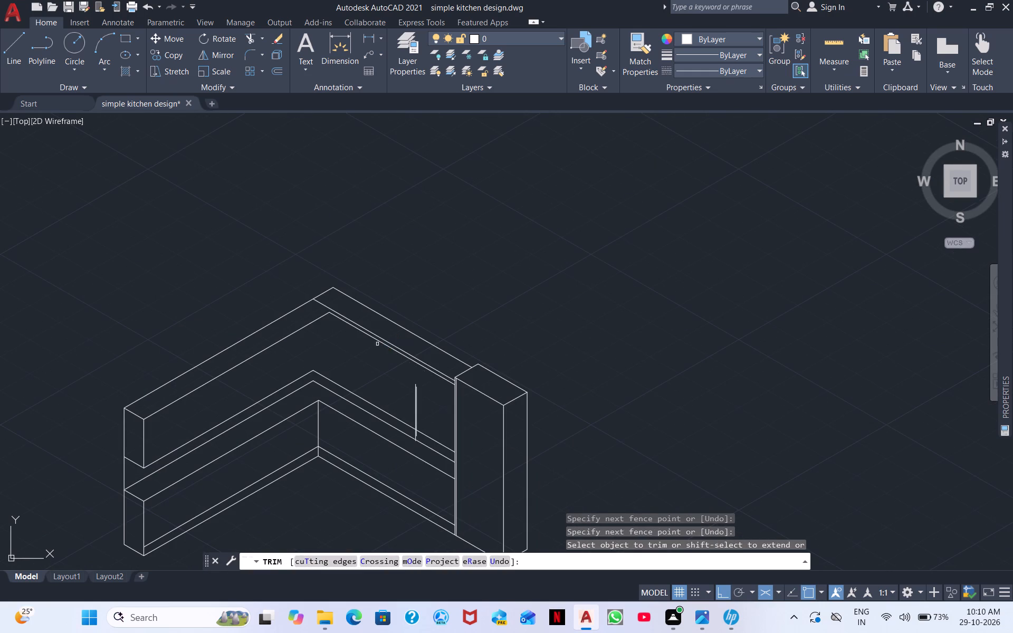
left_click(378, 334)
right_click(549, 263)
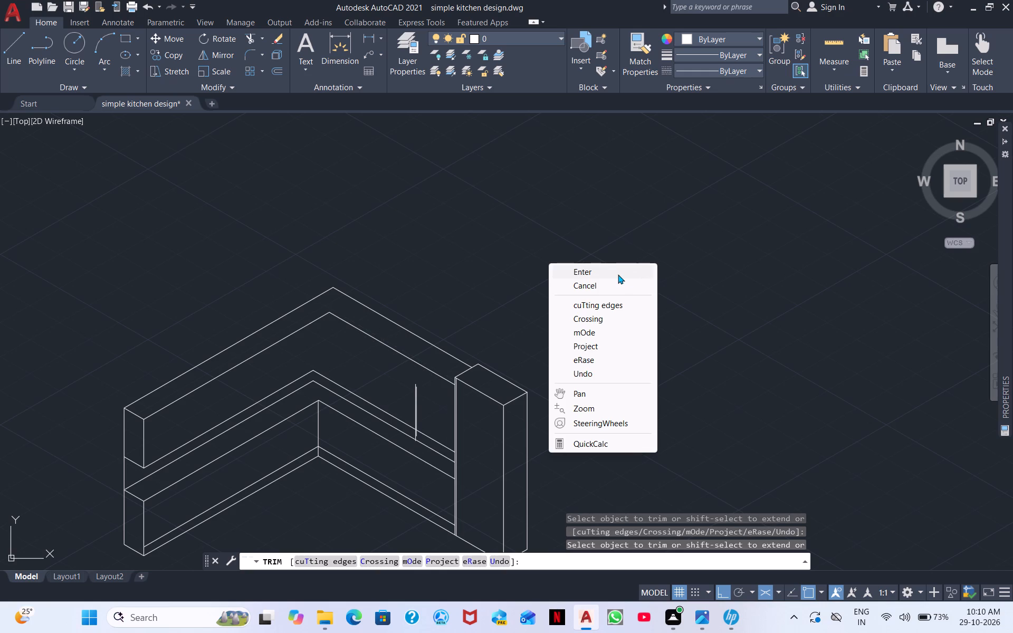
left_click(600, 270)
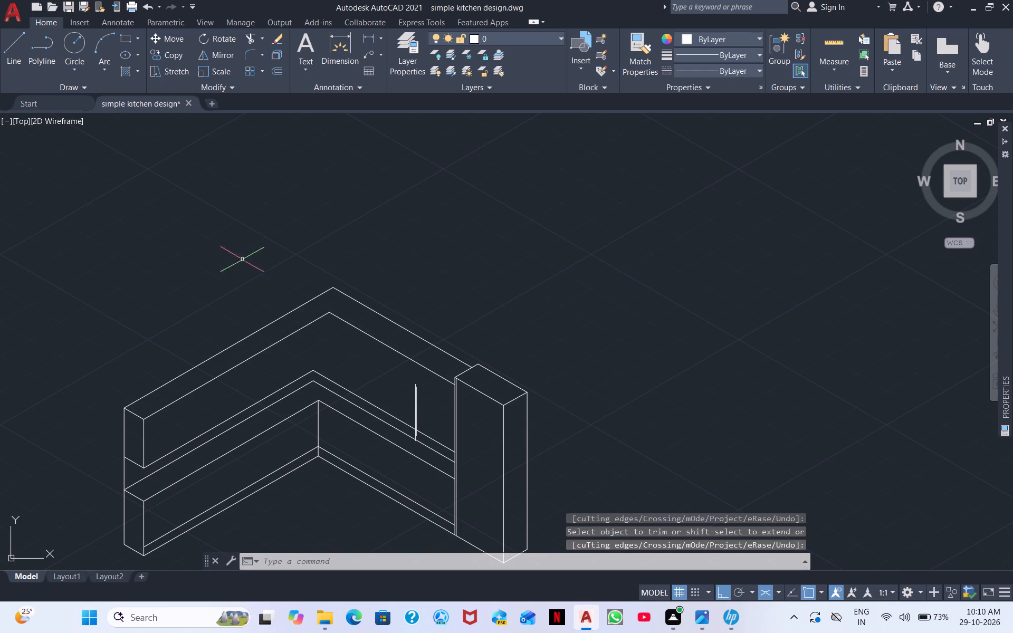
Trim away the pair of vertical divider lines on the tall-cabinet run's wall units, including the stub below their bottom edge.
scroll(458, 399, "up", 3)
right_click(285, 395)
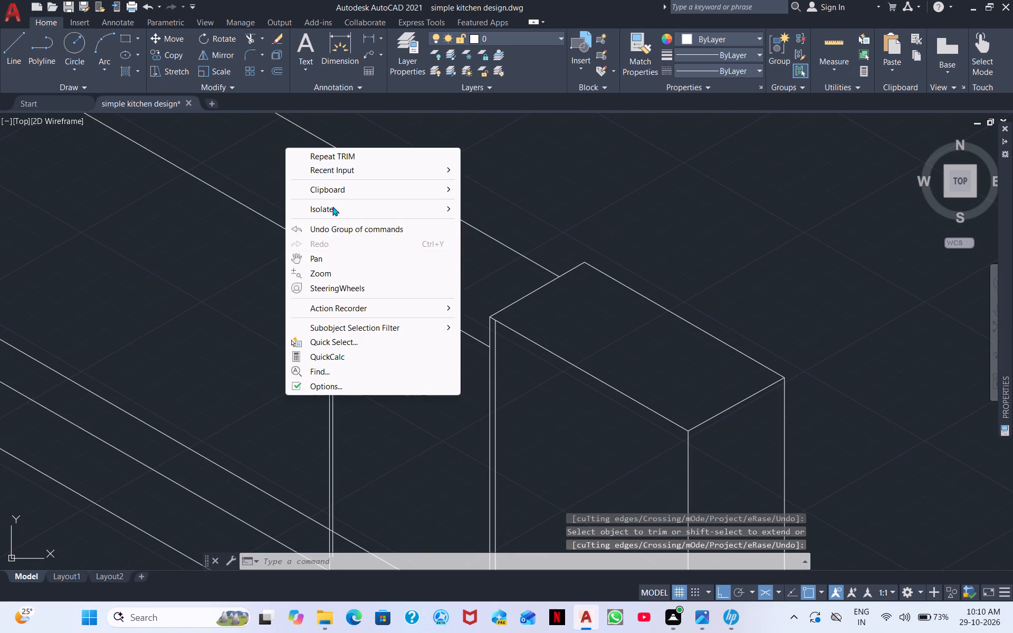
left_click(326, 155)
left_click_drag(361, 449, 294, 408)
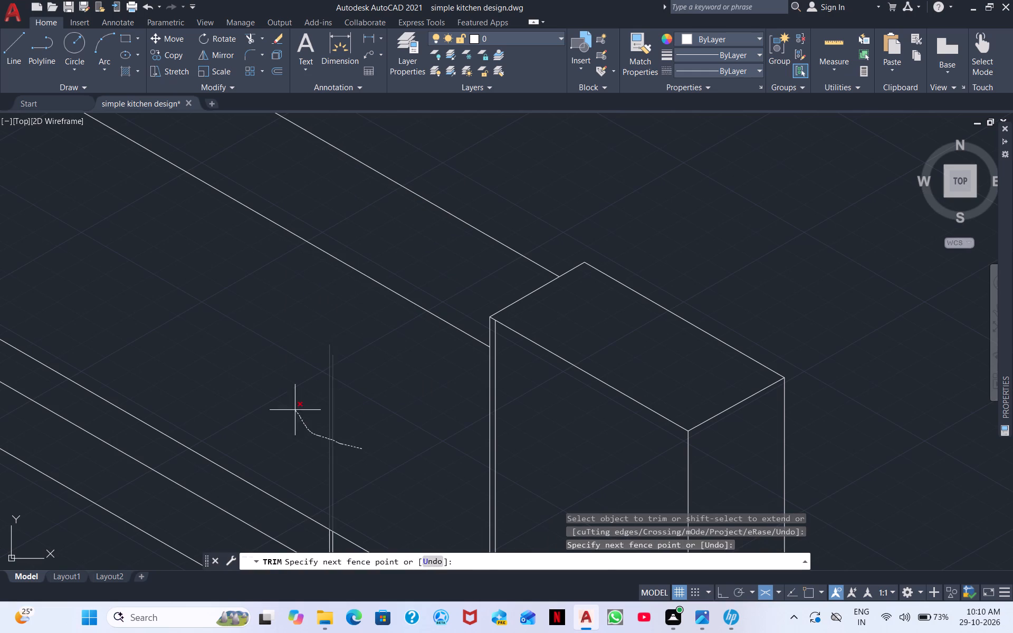
middle_click_drag(299, 395, 355, 226)
left_click_drag(406, 393, 361, 362)
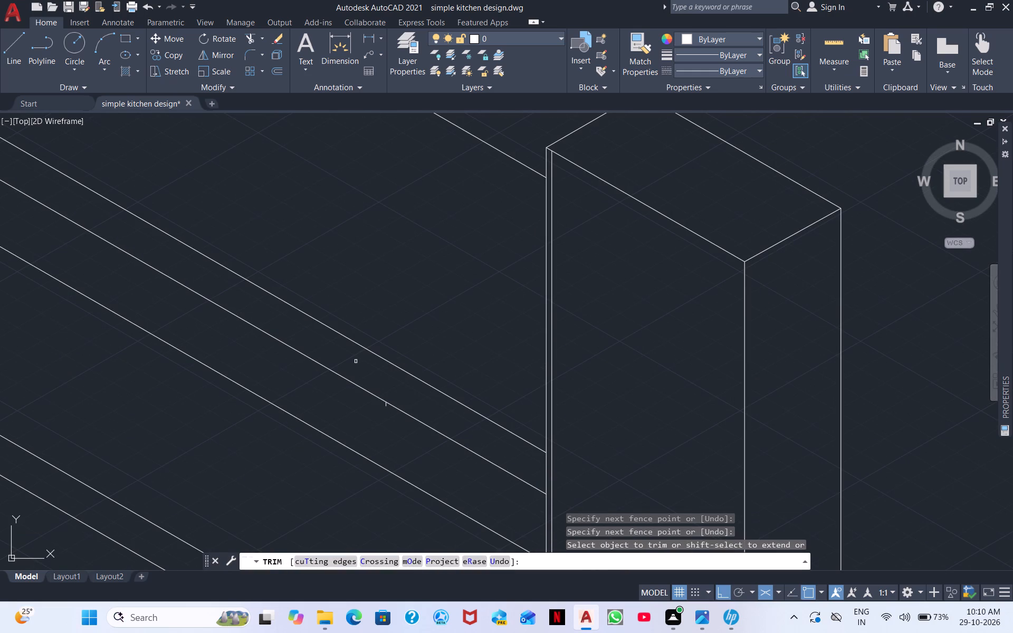
scroll(370, 418, "up", 4)
left_click_drag(463, 333, 465, 332)
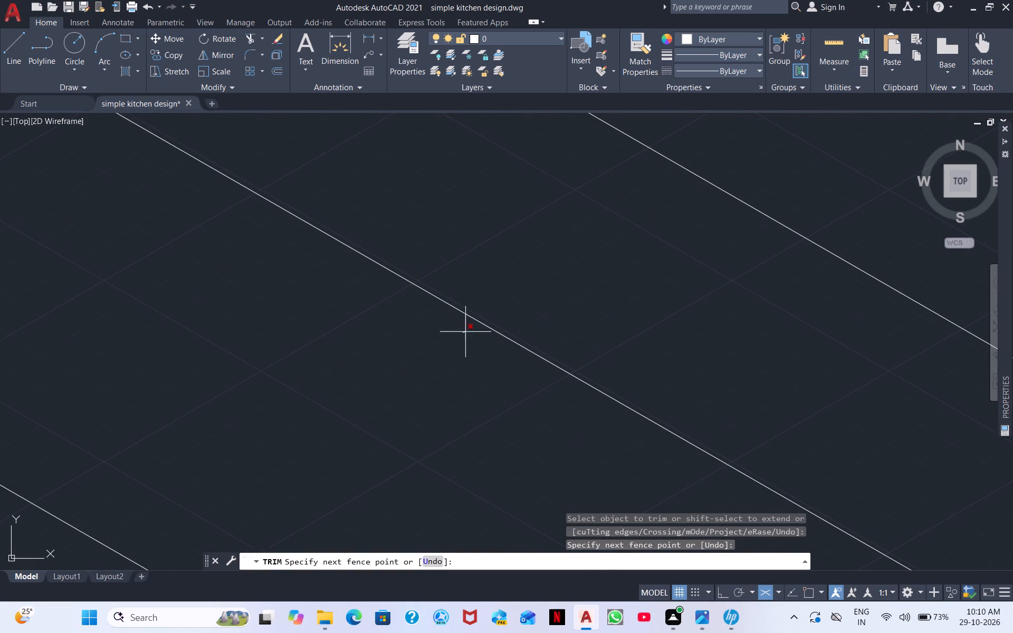
left_click_drag(465, 332, 467, 336)
left_click(462, 328)
left_click_drag(467, 335, 465, 335)
left_click_drag(465, 335, 421, 325)
right_click(520, 271)
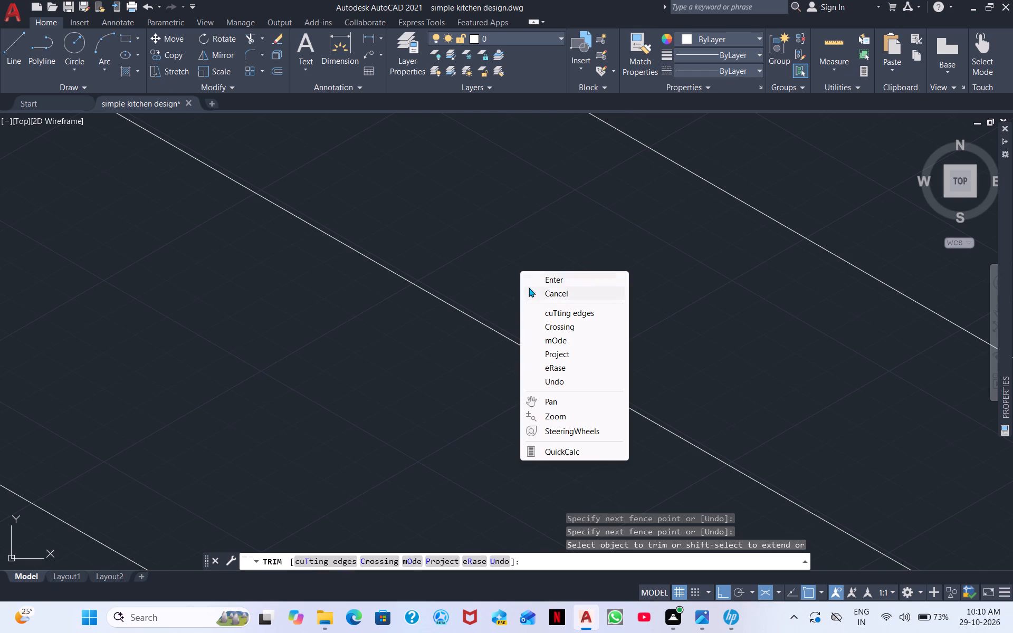
left_click(559, 276)
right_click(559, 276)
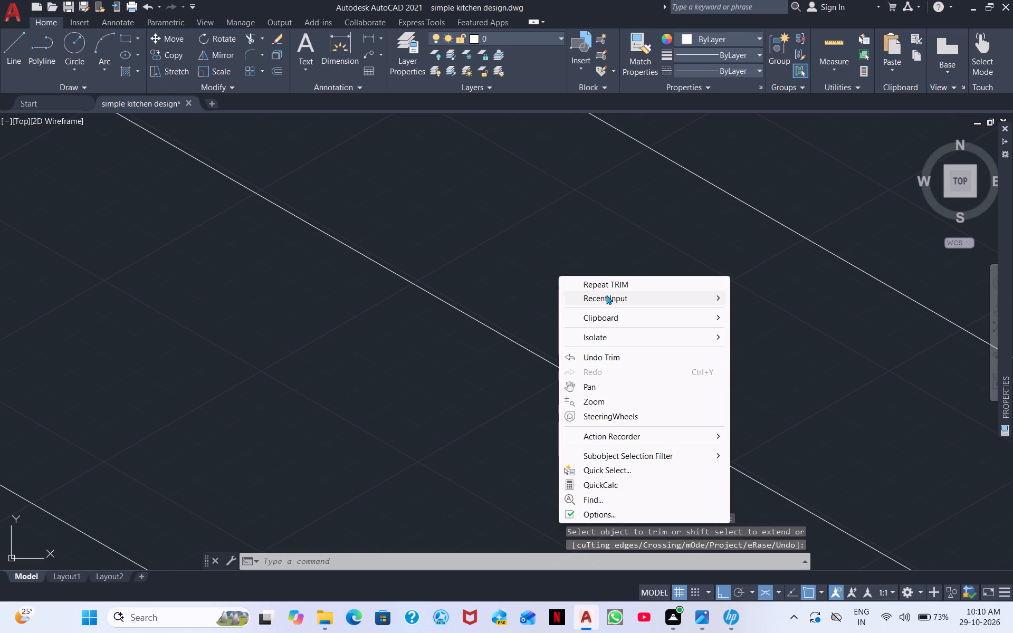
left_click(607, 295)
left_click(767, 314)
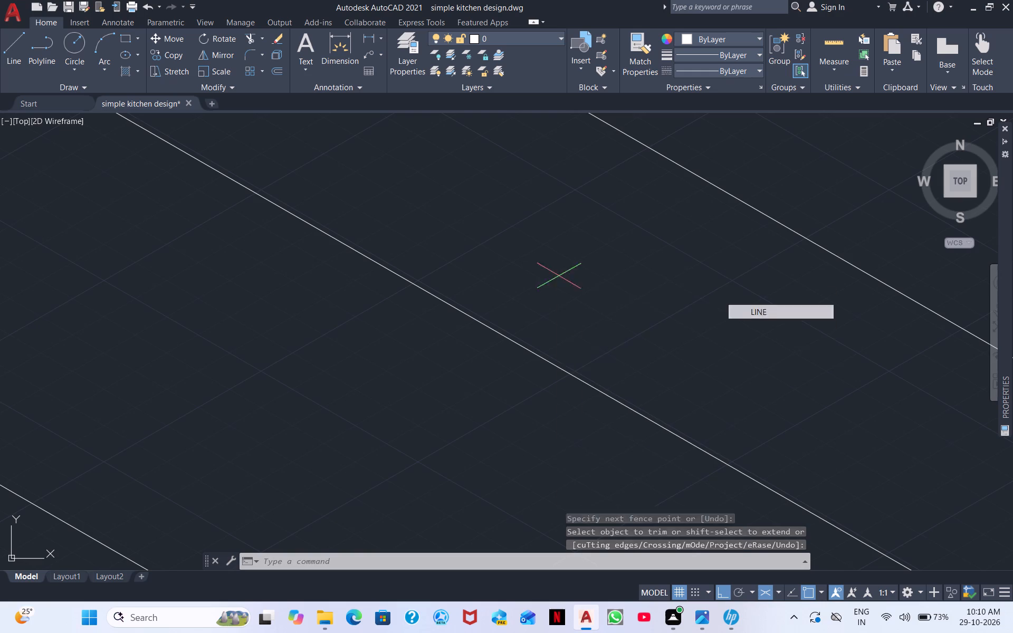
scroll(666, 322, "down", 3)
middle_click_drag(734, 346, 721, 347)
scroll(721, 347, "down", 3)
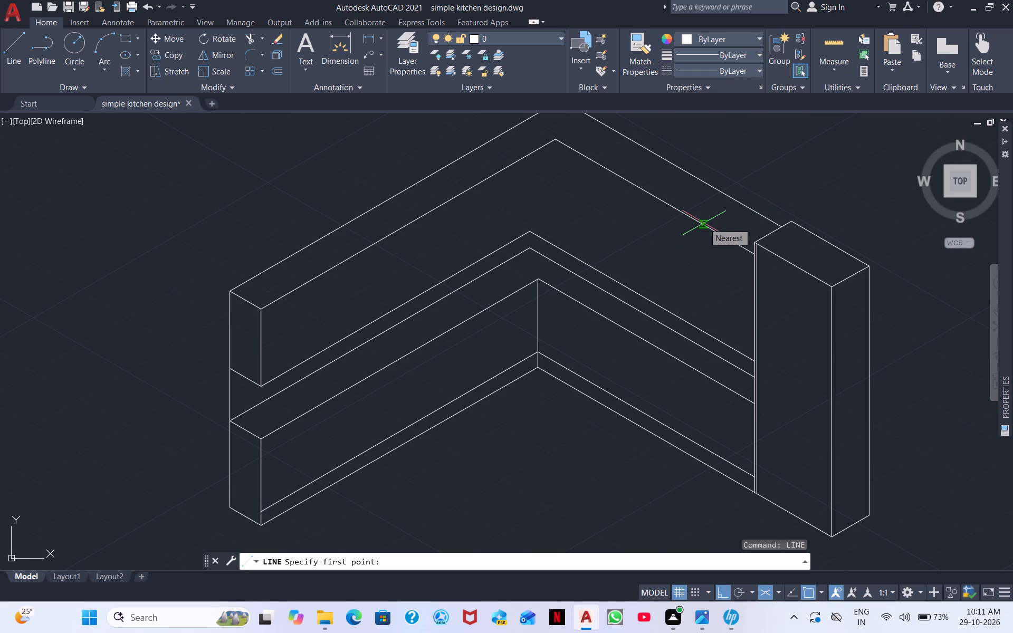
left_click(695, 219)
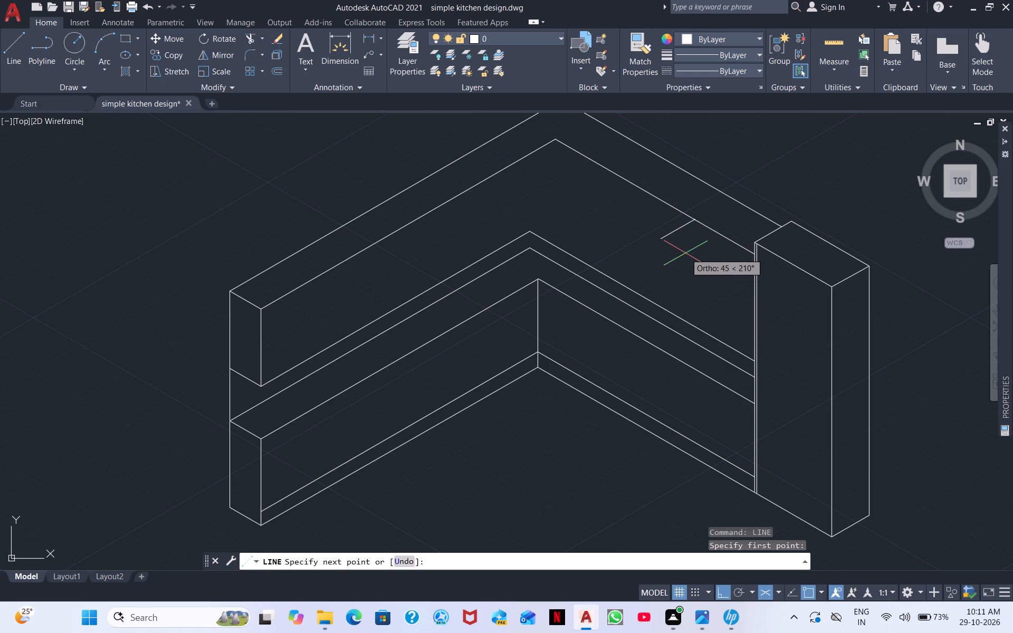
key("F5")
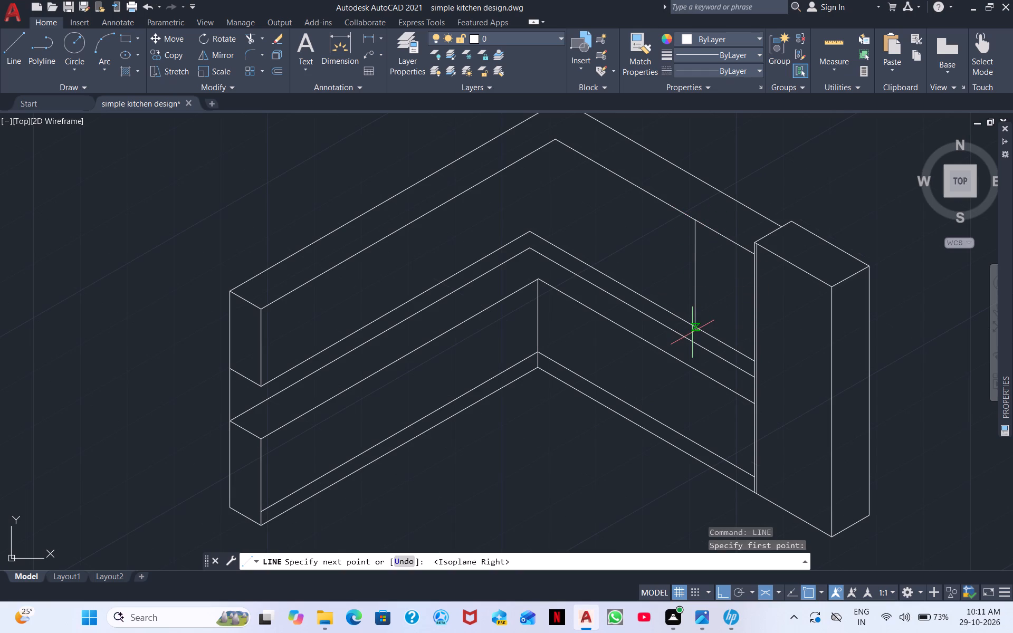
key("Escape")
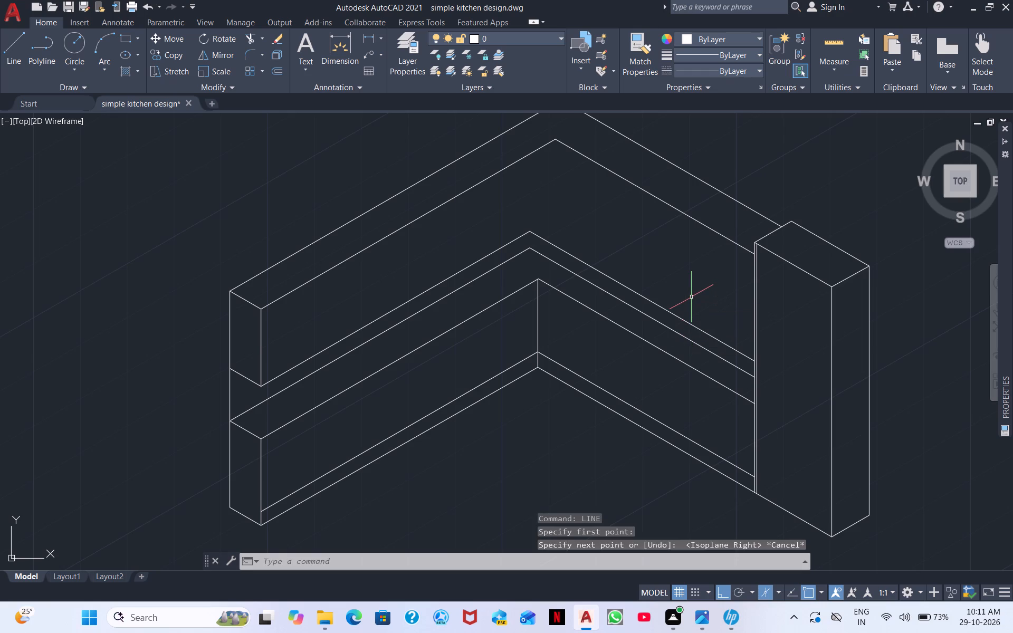
Draw a vertical divider line near the tall cabinet, from the wall units' top front edge to just below their bottom edge.
right_click(684, 276)
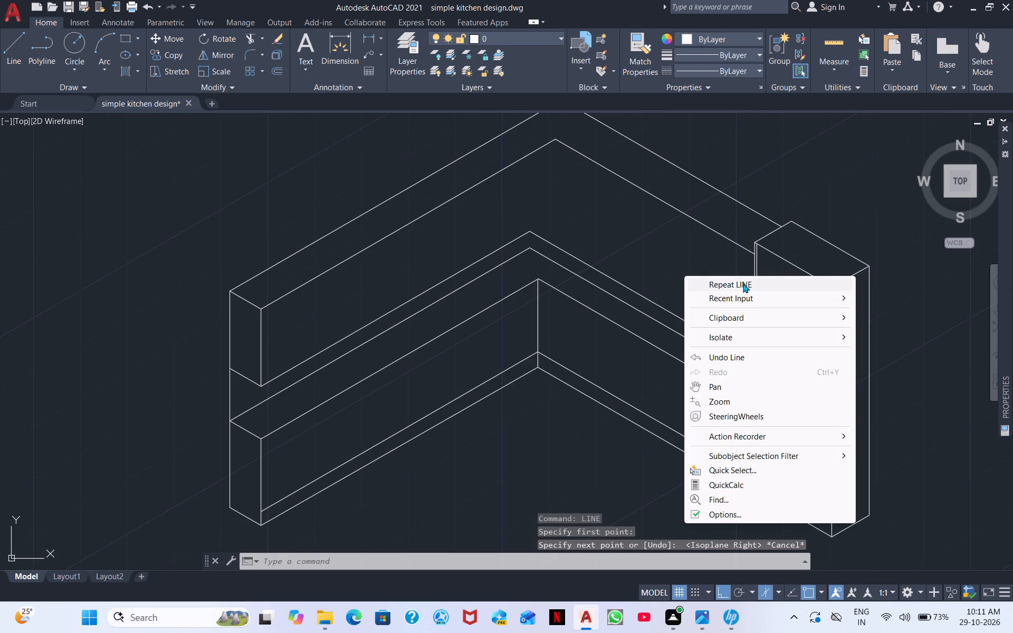
left_click(743, 282)
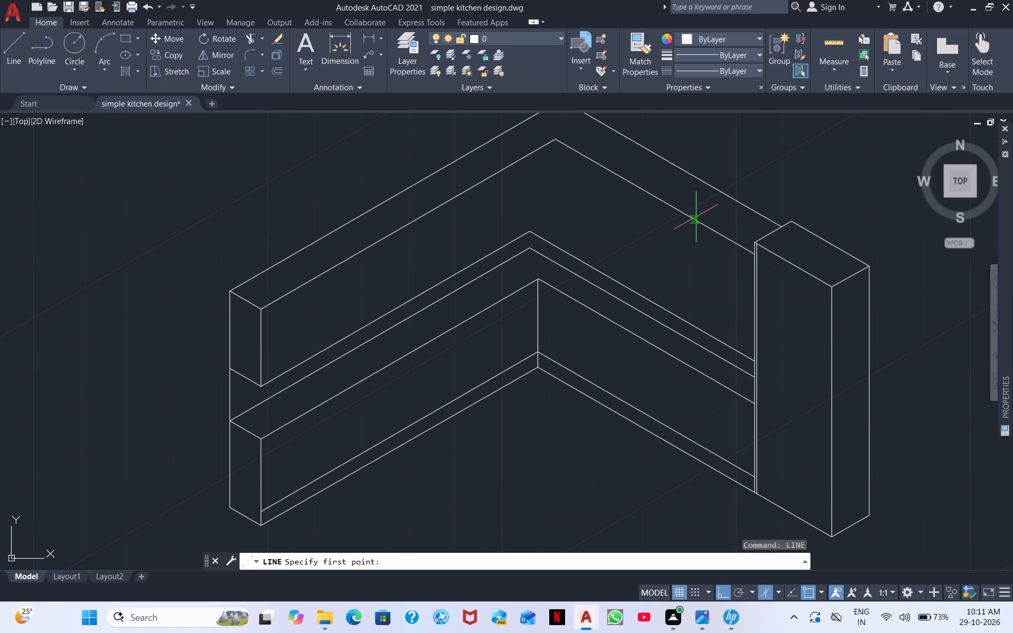
left_click(696, 217)
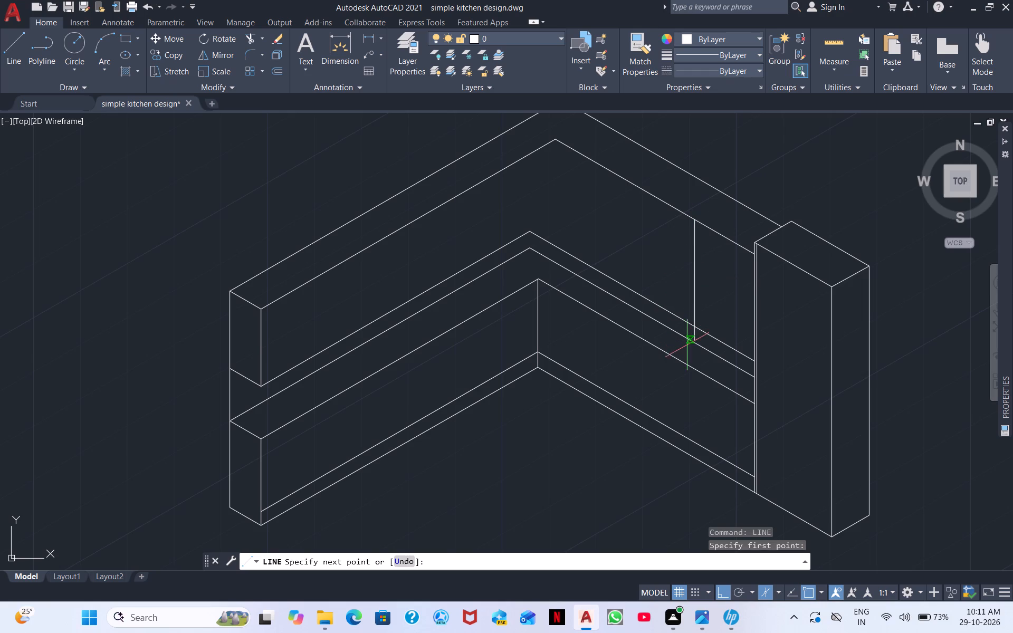
scroll(694, 342, "up", 3)
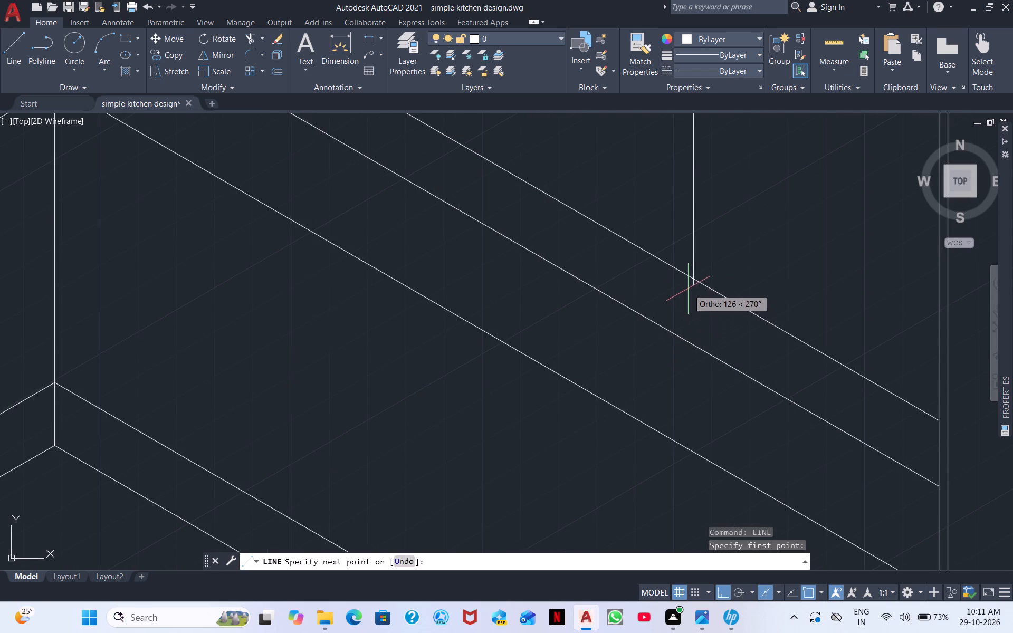
left_click(691, 310)
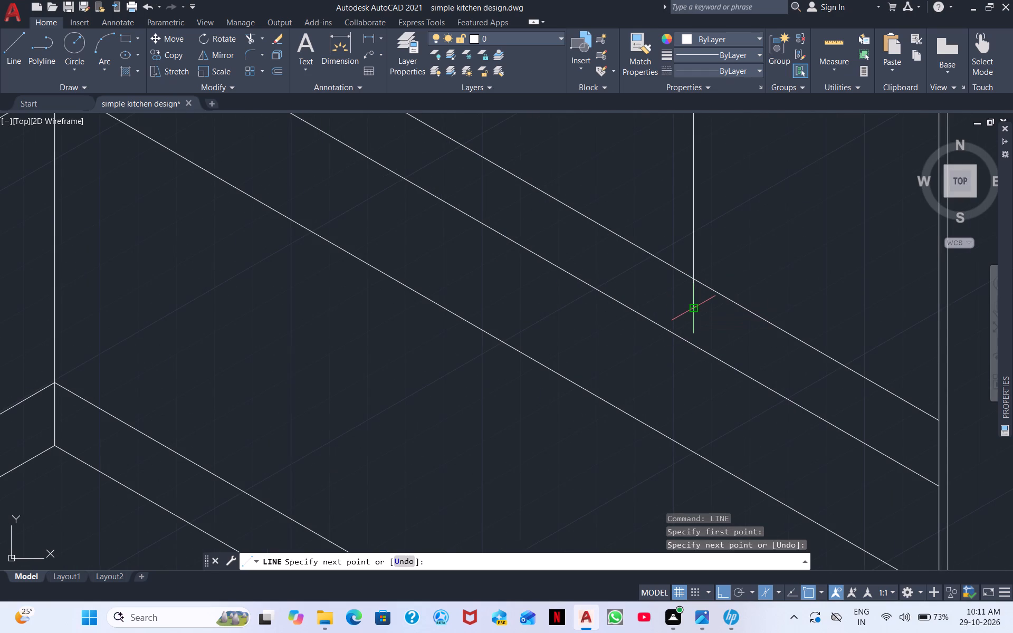
scroll(705, 250, "down", 3)
middle_click(723, 239)
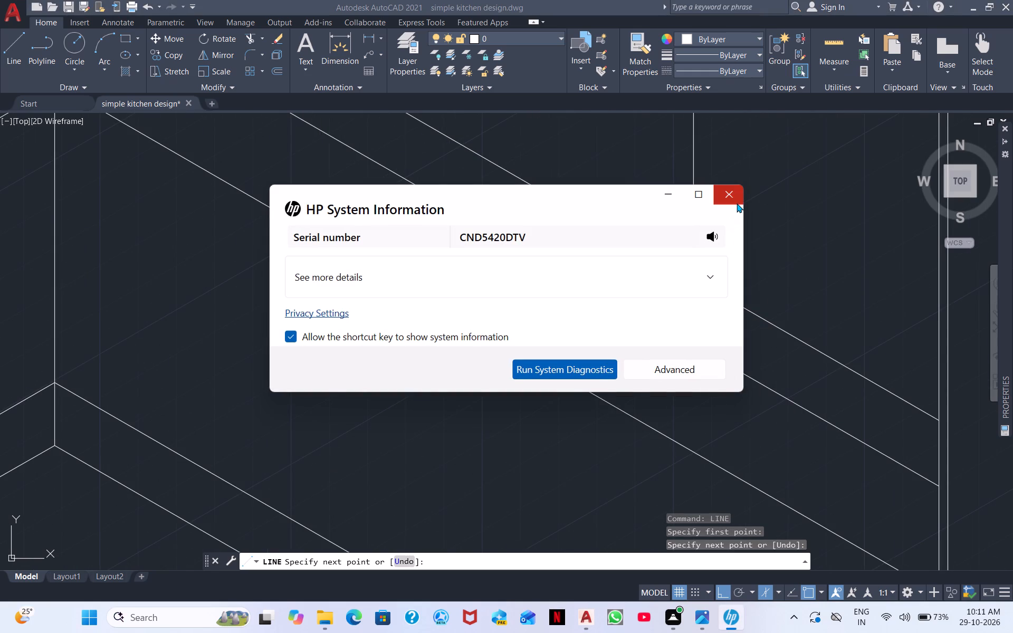
left_click(736, 198)
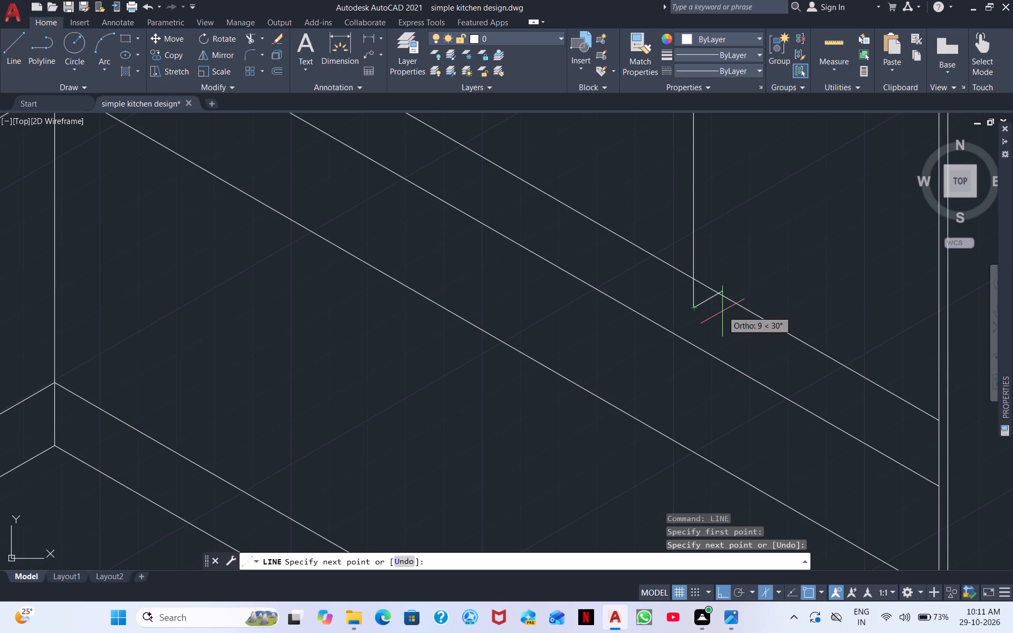
key("Escape")
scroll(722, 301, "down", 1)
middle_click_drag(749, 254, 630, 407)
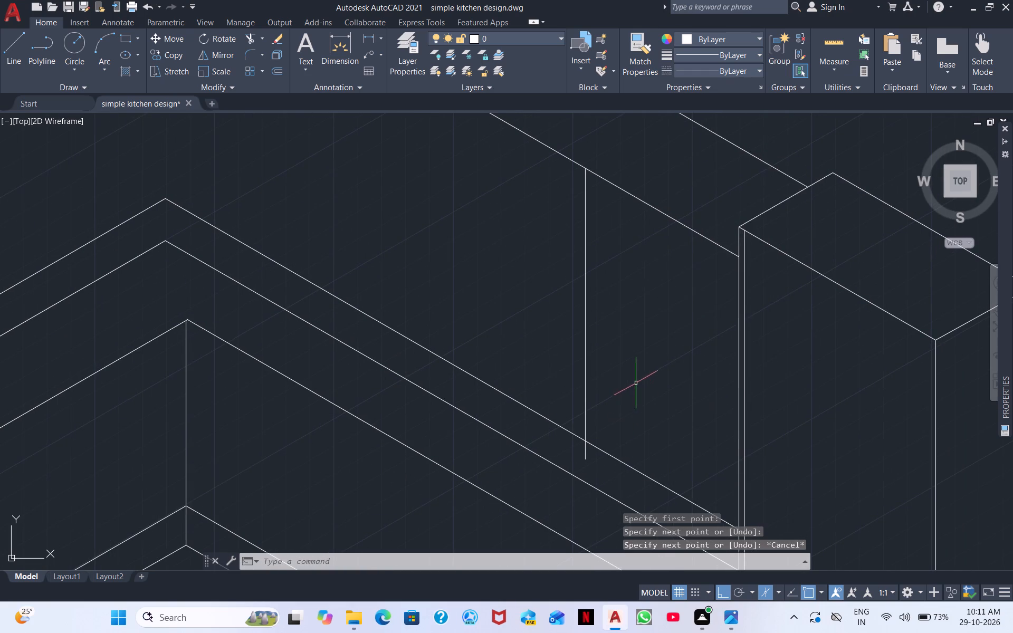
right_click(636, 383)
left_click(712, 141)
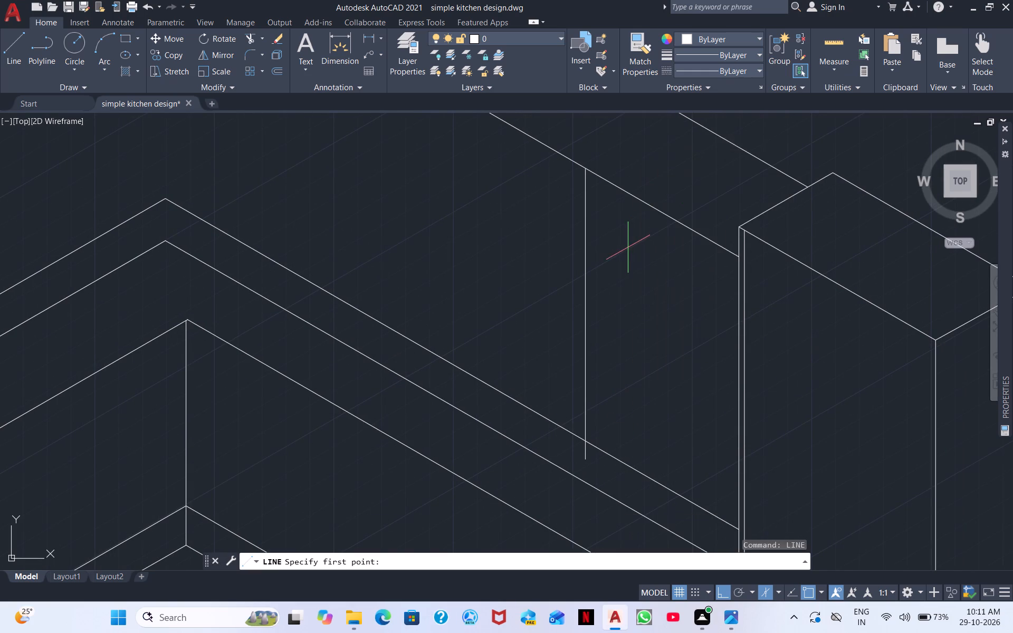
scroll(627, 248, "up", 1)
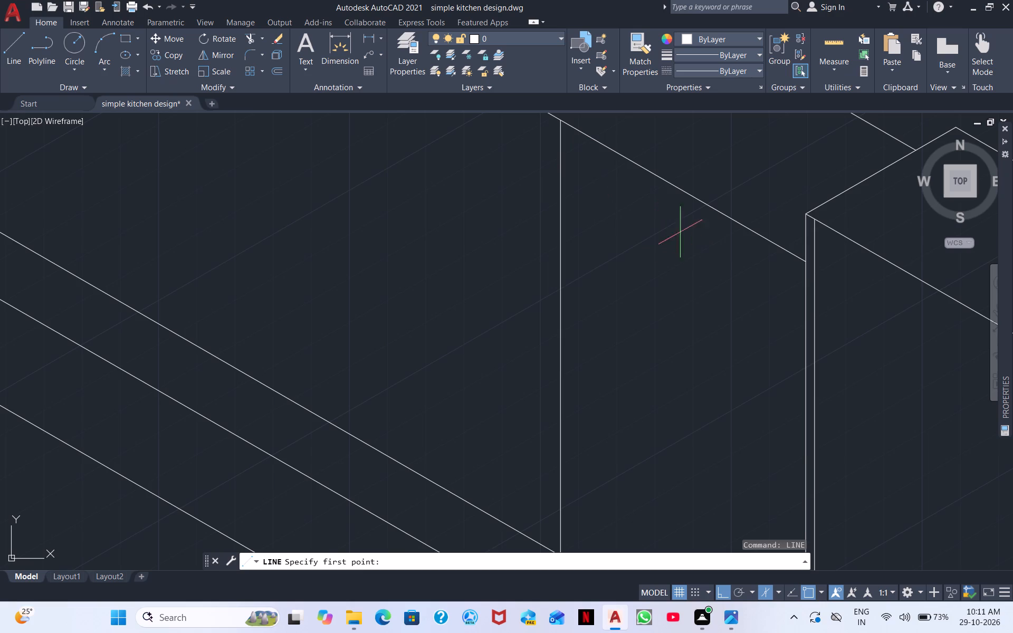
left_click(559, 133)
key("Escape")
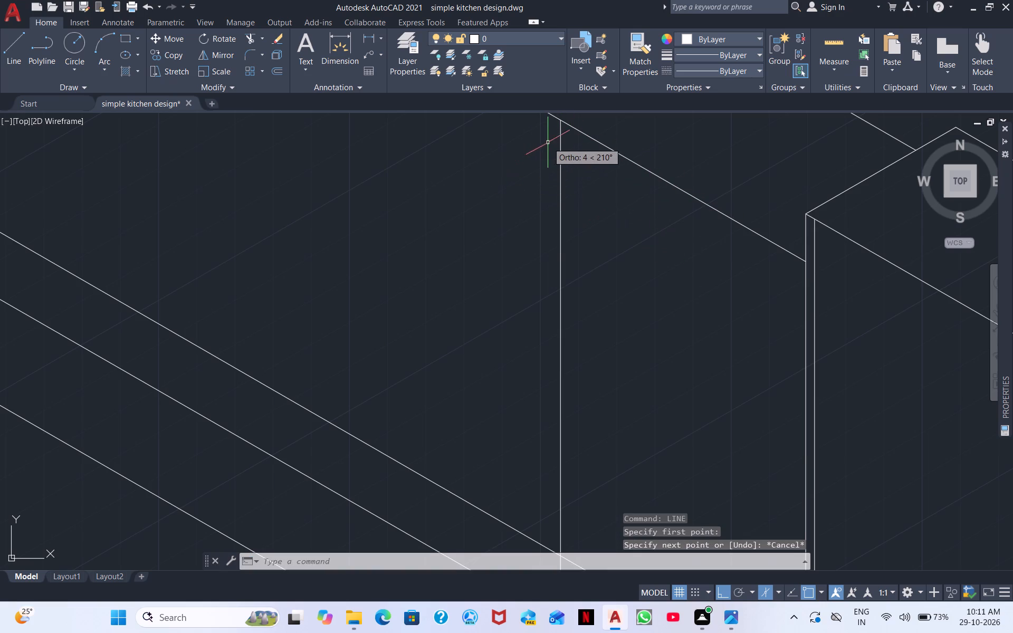
Draw a 330° line from just below the new divider's top to the tall cabinet, parallel to the wall units' top front edge.
right_click(689, 155)
left_click(731, 178)
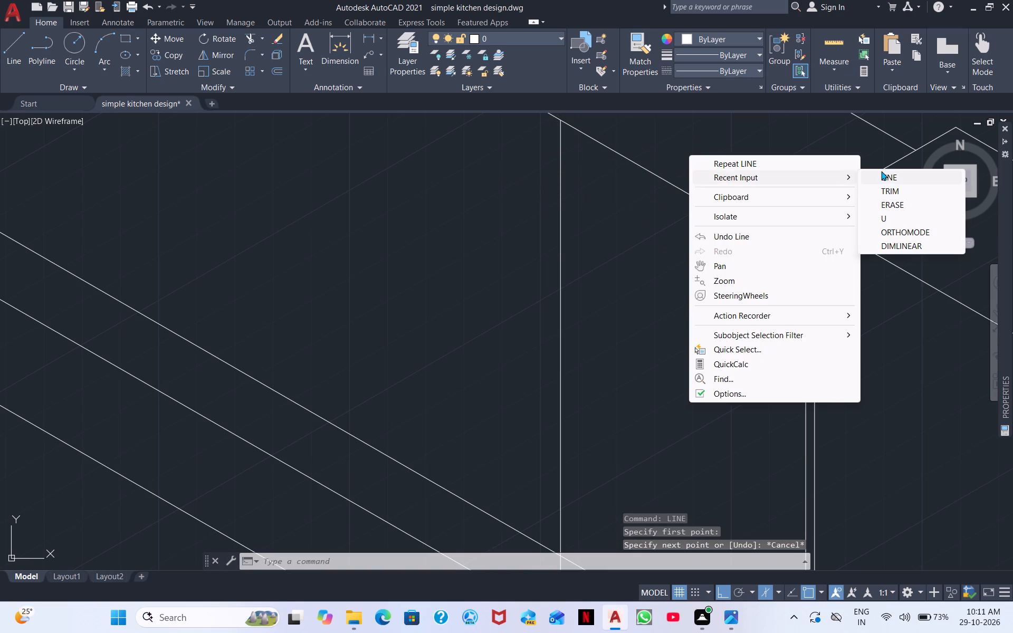
left_click(885, 176)
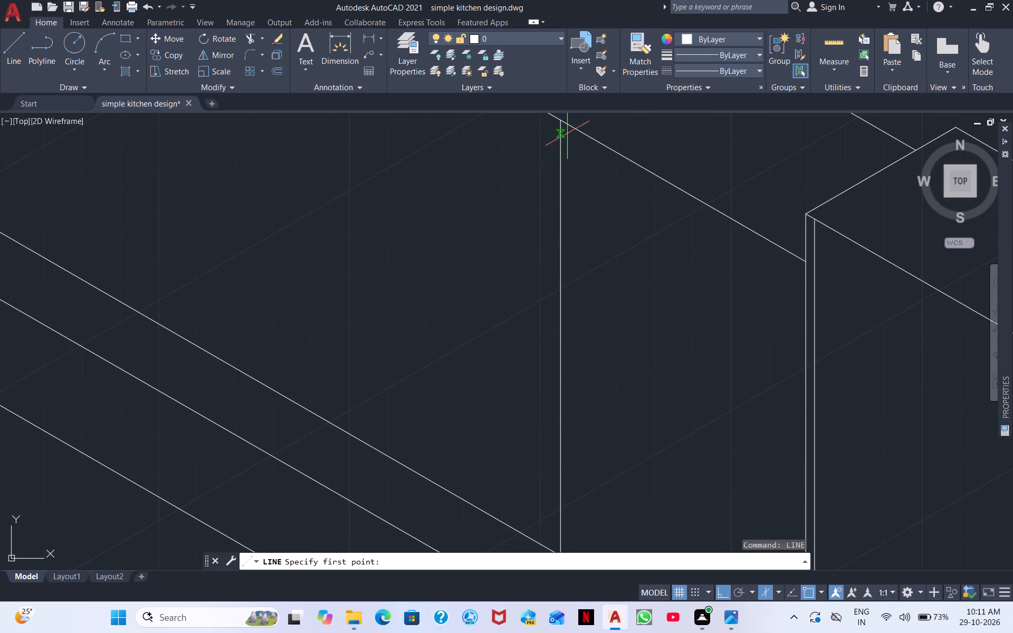
left_click(560, 132)
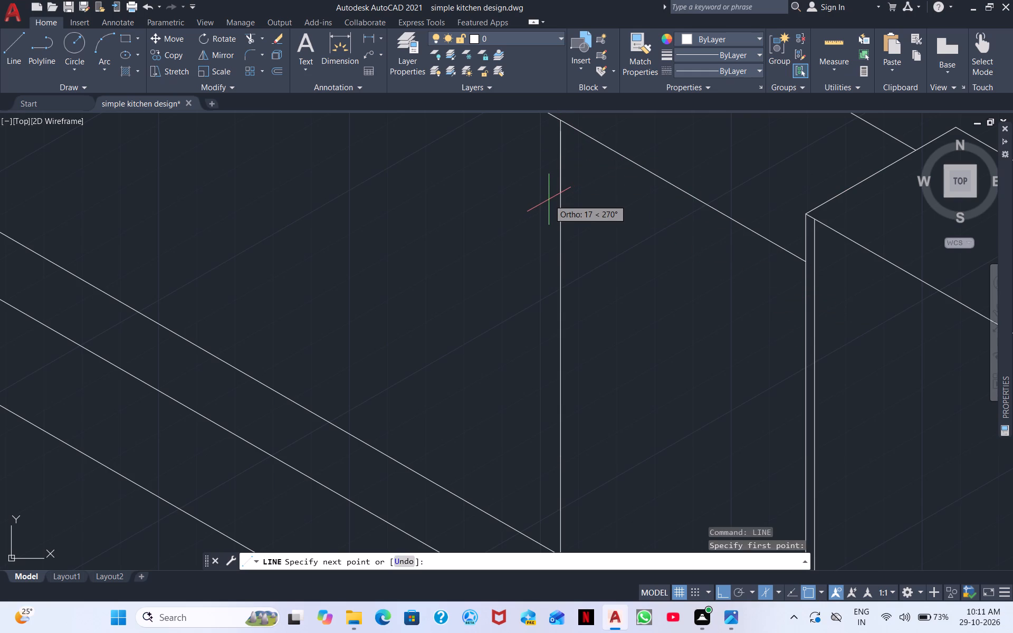
key("F5")
left_click(805, 274)
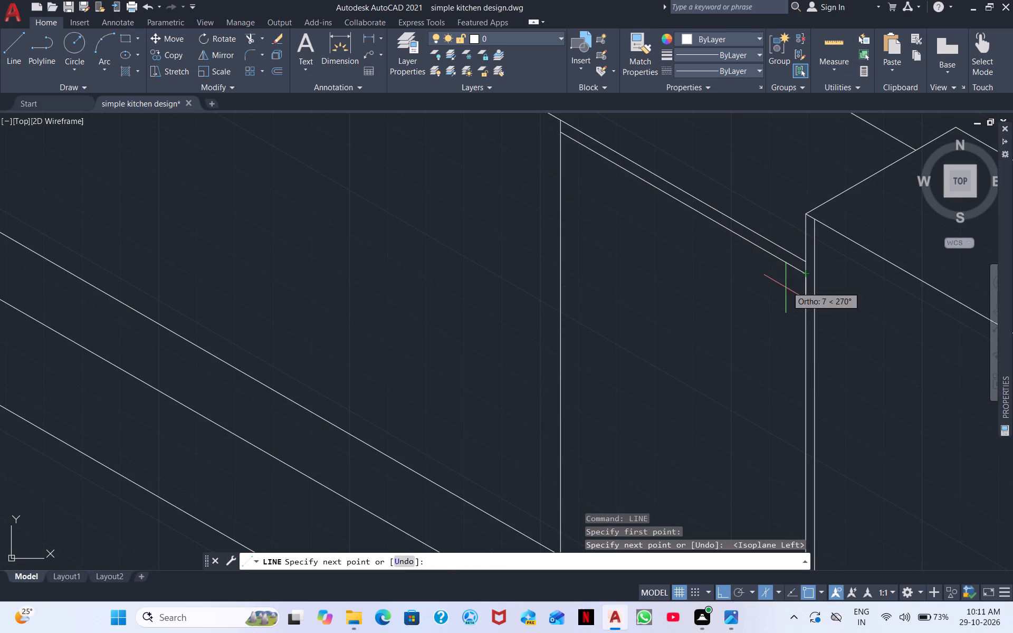
right_click(777, 293)
left_click(833, 299)
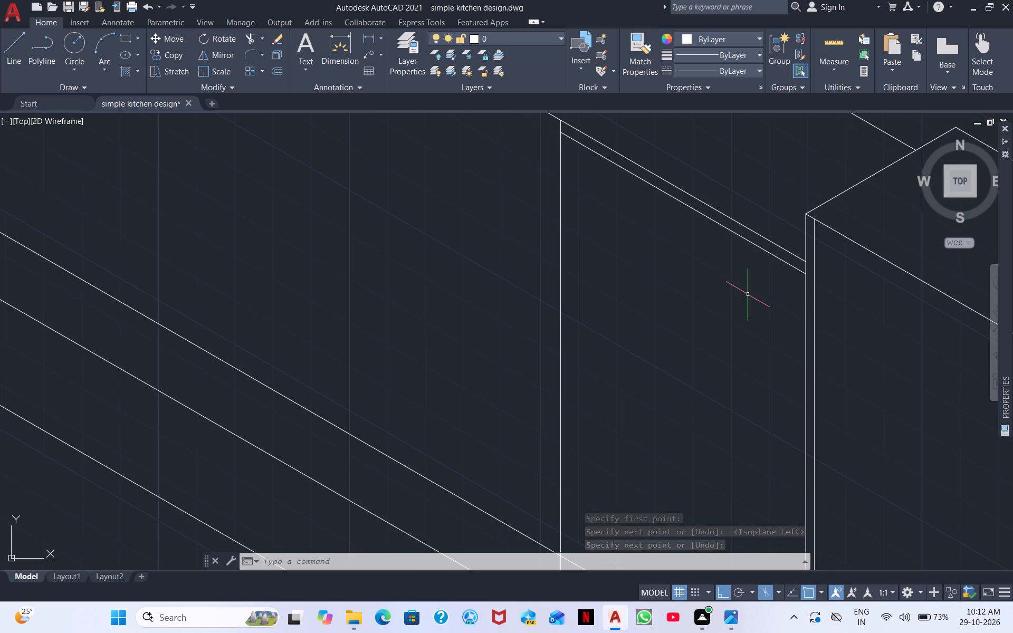
Draw a second vertical line just inside the divider, from the inner top line down past the wall units' bottom edge.
left_click(4, 69)
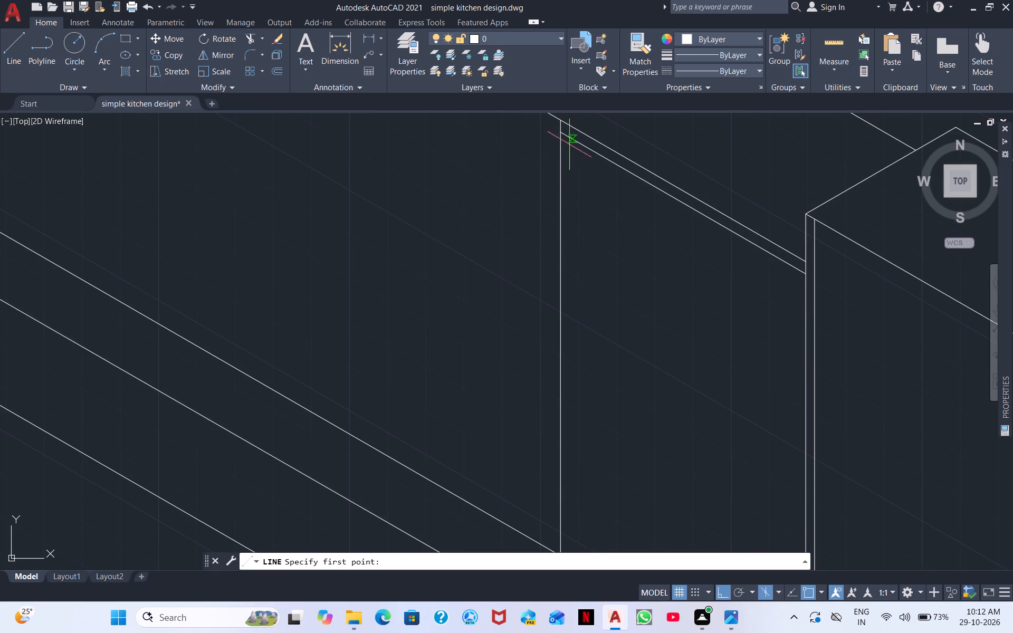
left_click(571, 137)
middle_click_drag(608, 467, 594, 369)
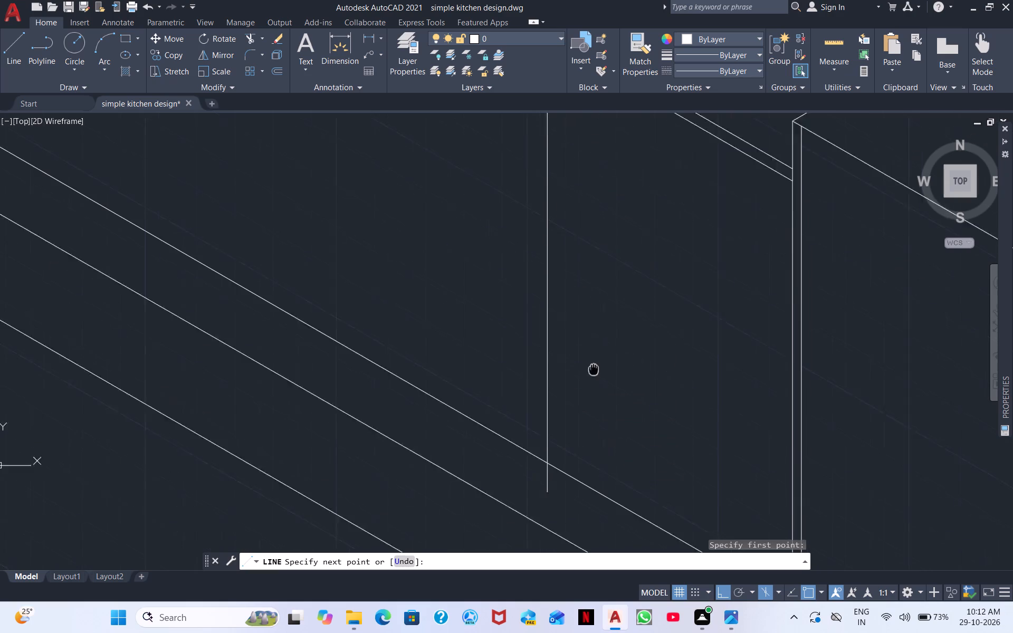
middle_click_drag(594, 369, 574, 296)
left_click(561, 427)
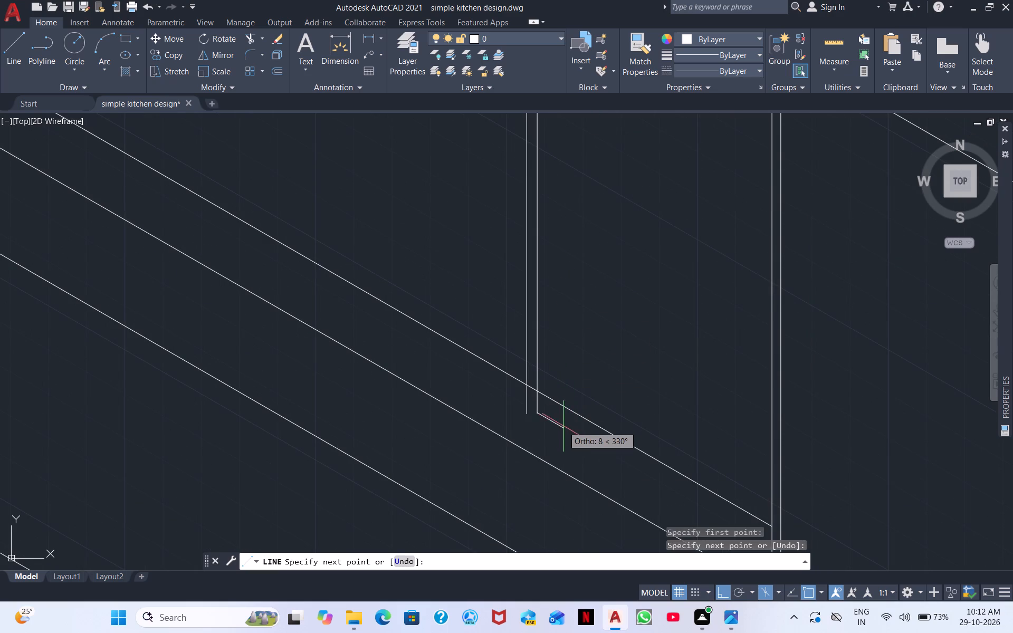
key("Escape")
Draw a shelf's front edge at 330° from the inner divider line, partway down the compartment, to the tall cabinet's side edge.
middle_click_drag(568, 207, 455, 424)
right_click(474, 382)
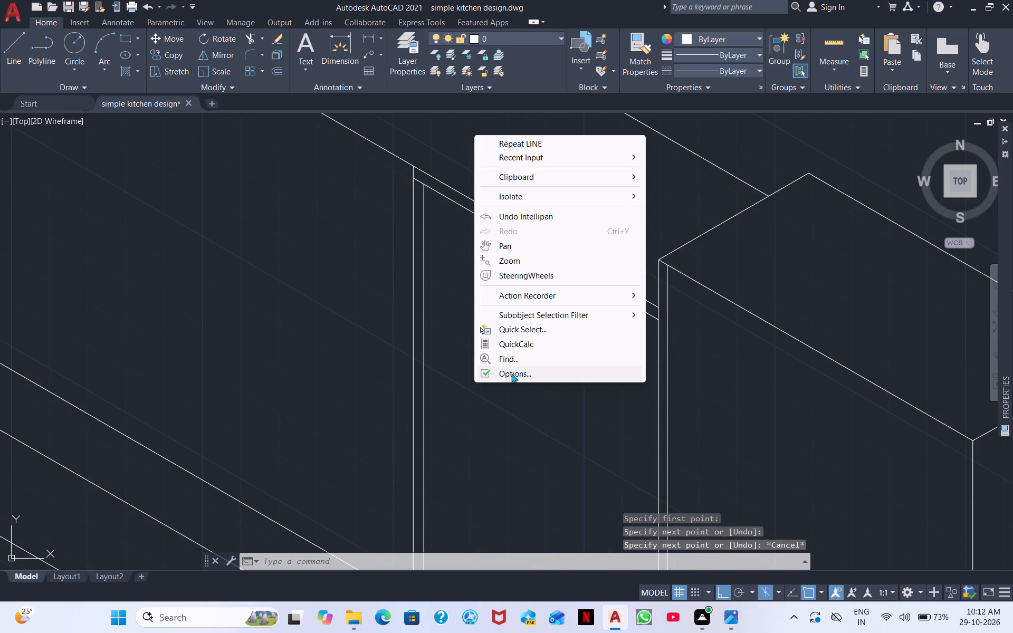
left_click(536, 142)
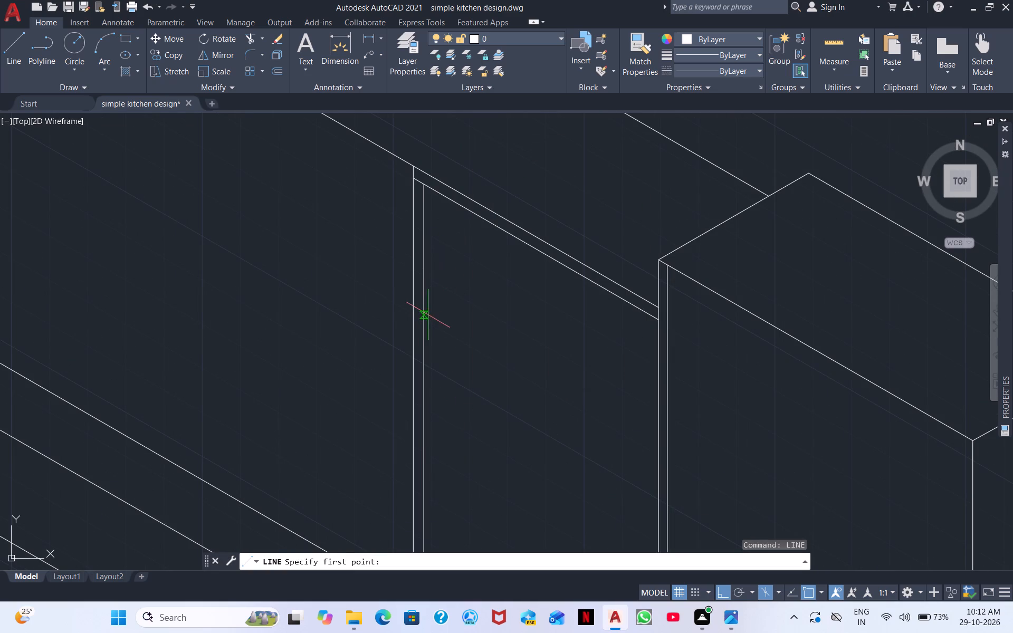
left_click(428, 315)
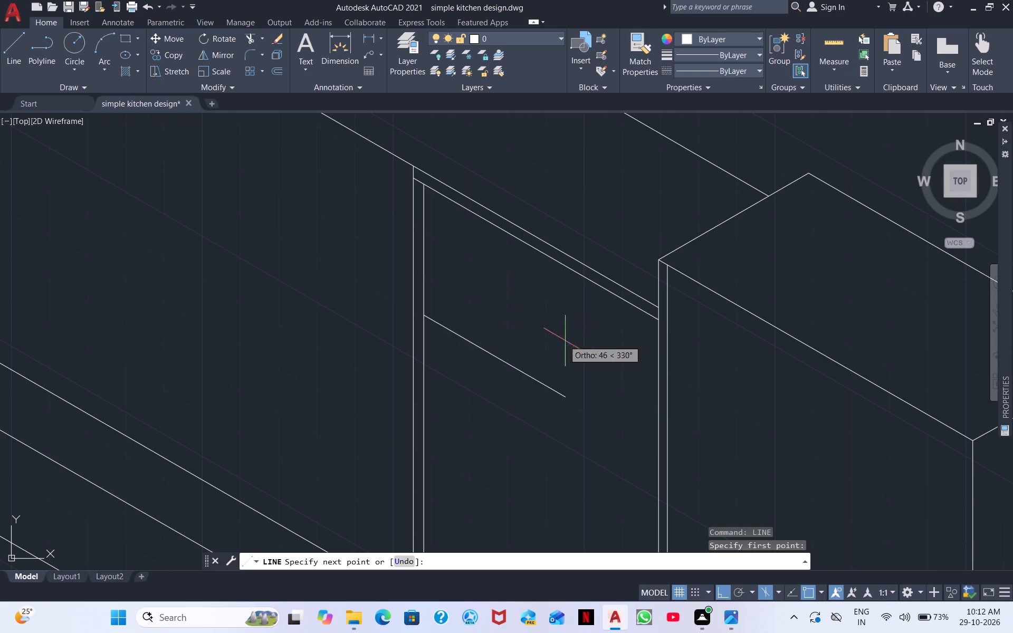
left_click(659, 451)
key("Escape")
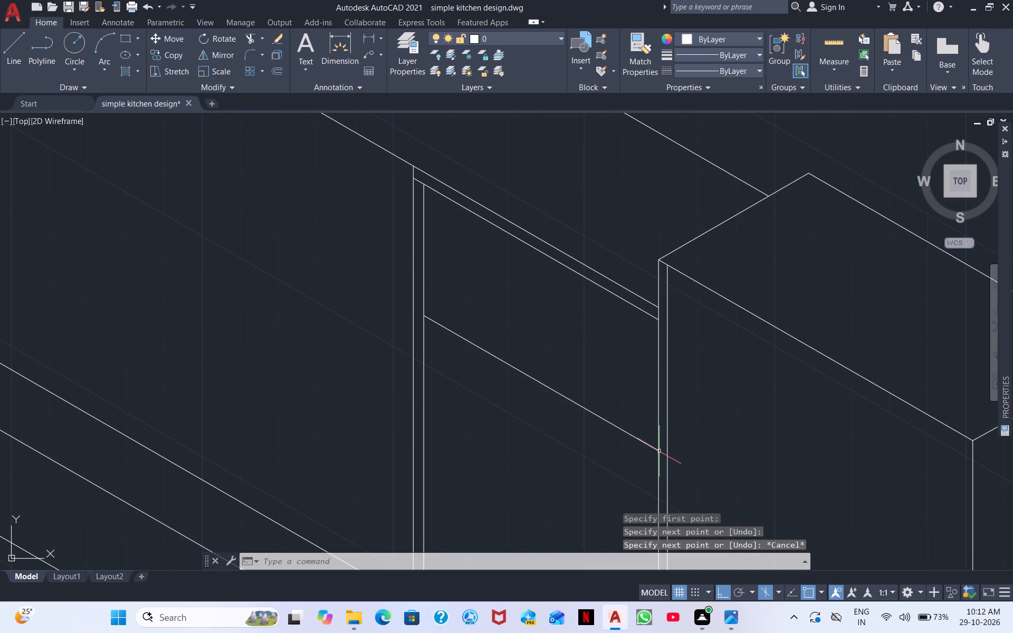
Draw the shelf's side edge at 30° from its front corner on the divider, and its back edge at 330° past the tall cabinet's edge.
right_click(532, 428)
left_click(569, 187)
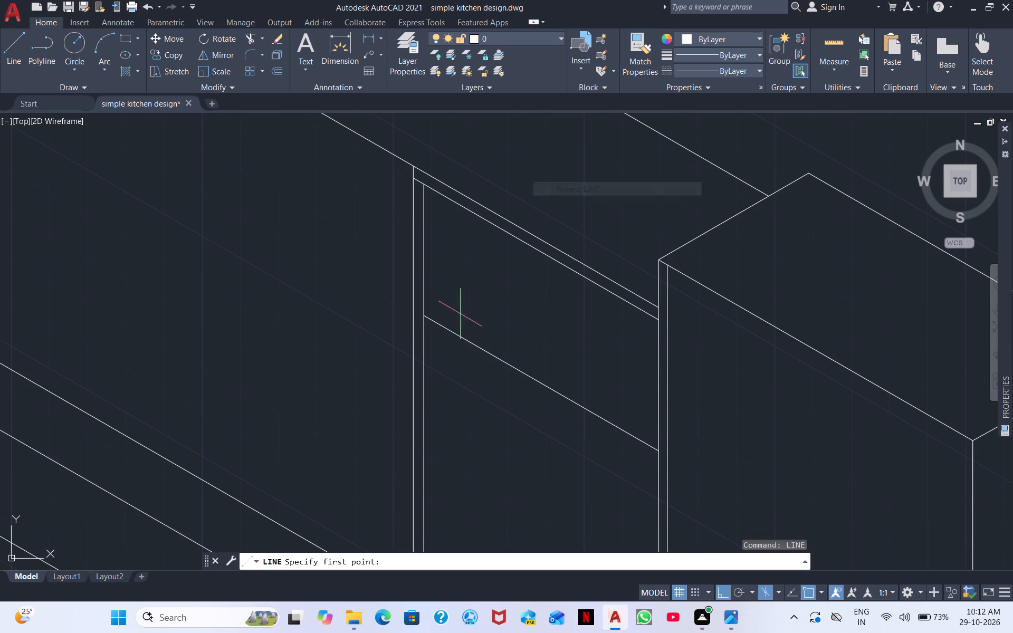
left_click(426, 318)
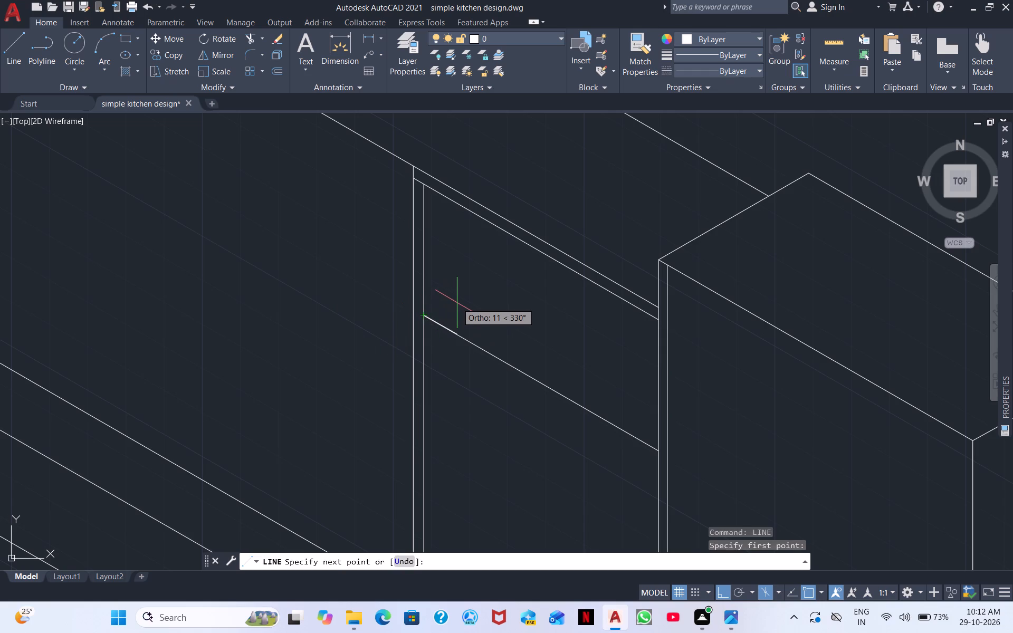
key("F5")
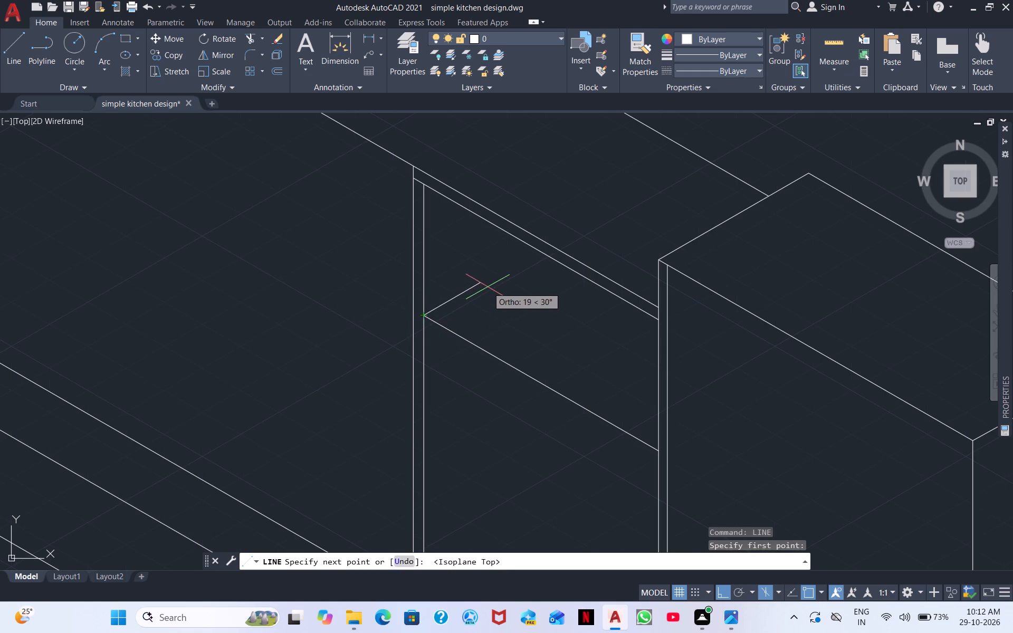
left_click(504, 276)
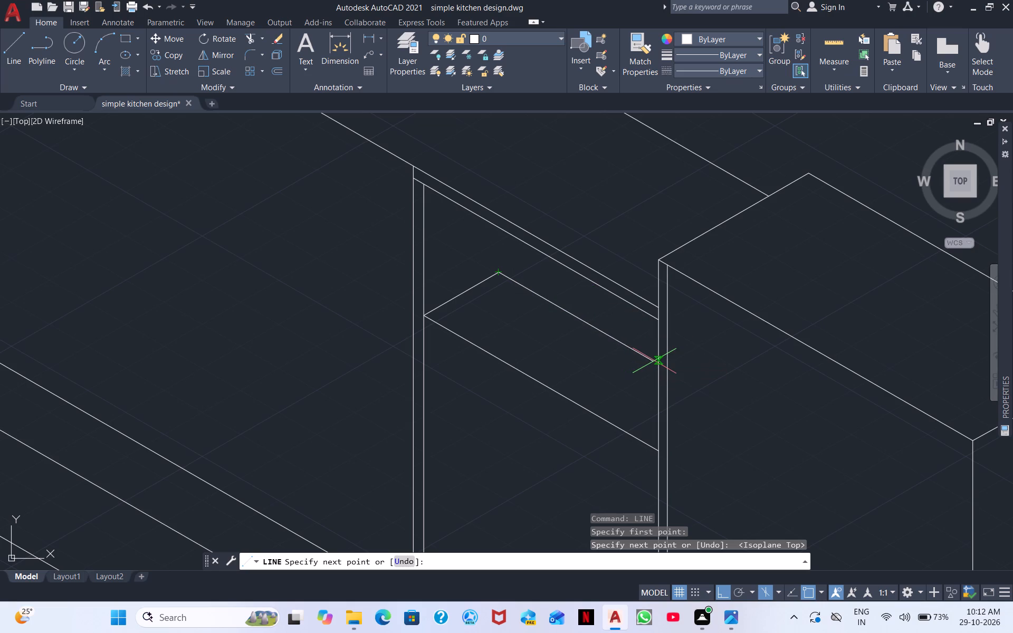
left_click(708, 377)
key("Escape")
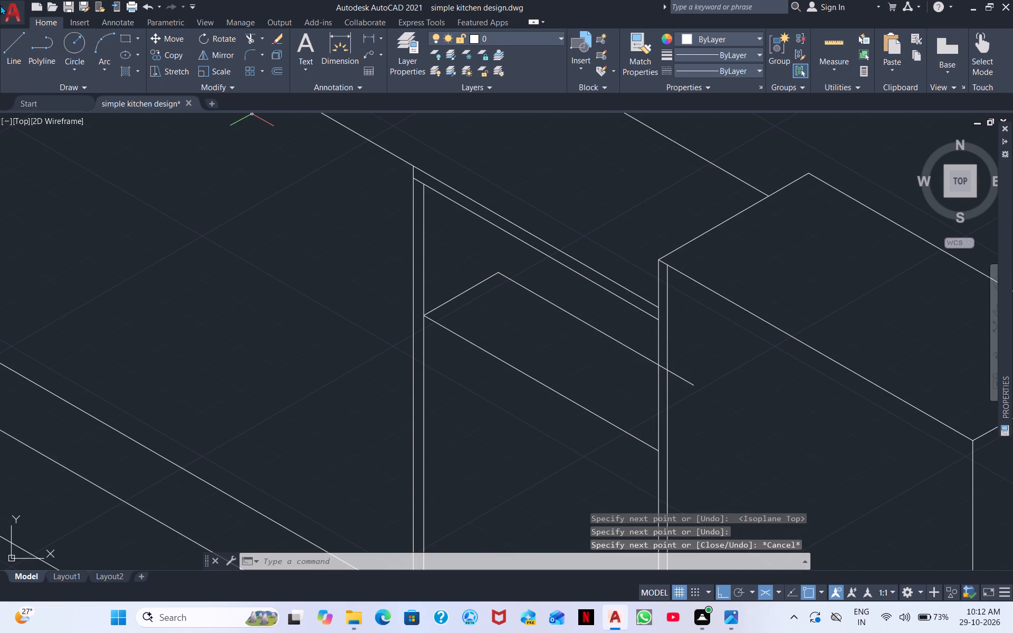
Draw a vertical line up from the shelf's back corner past the wall units' top front edge.
left_click(26, 39)
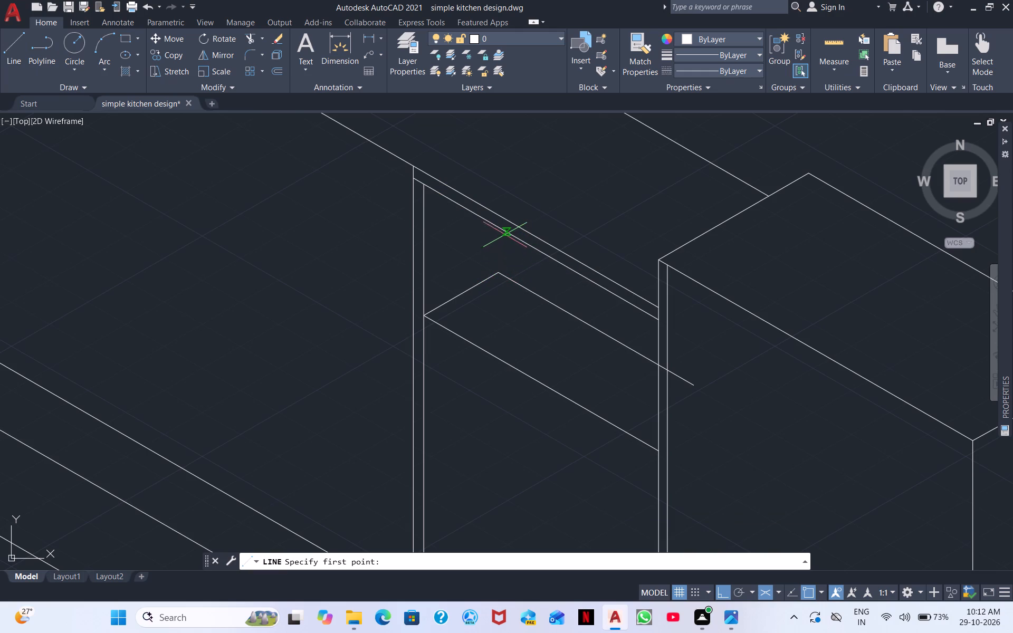
left_click(500, 269)
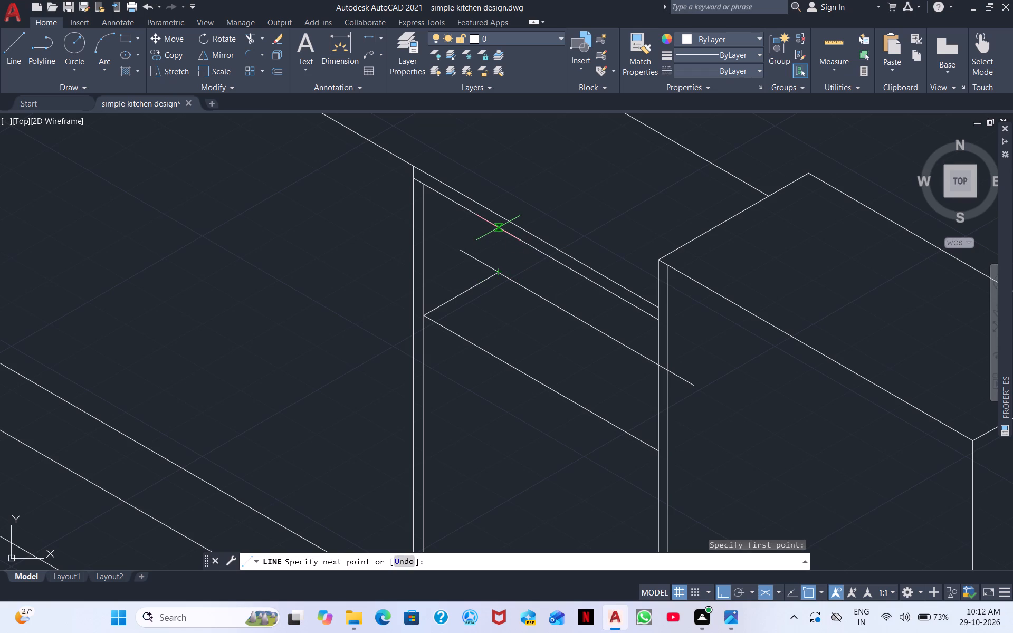
key("F5")
left_click(511, 168)
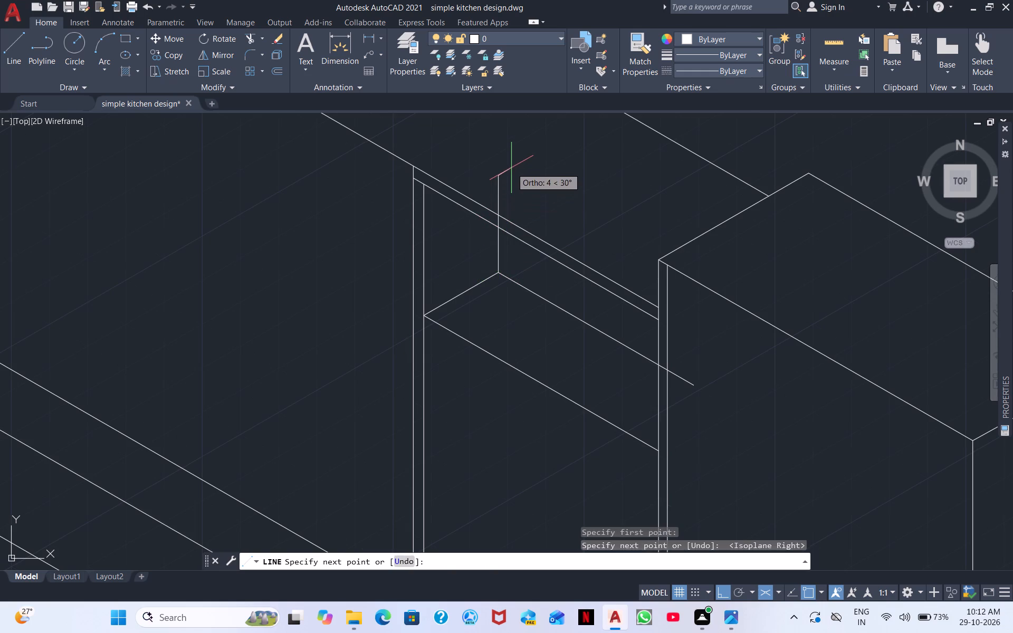
right_click(541, 196)
left_click(586, 206)
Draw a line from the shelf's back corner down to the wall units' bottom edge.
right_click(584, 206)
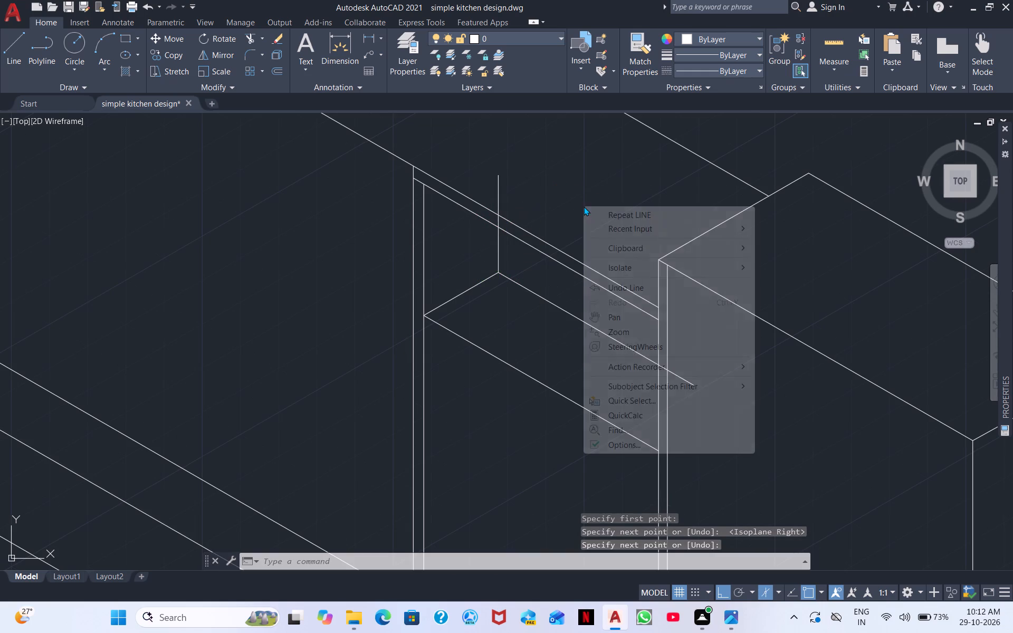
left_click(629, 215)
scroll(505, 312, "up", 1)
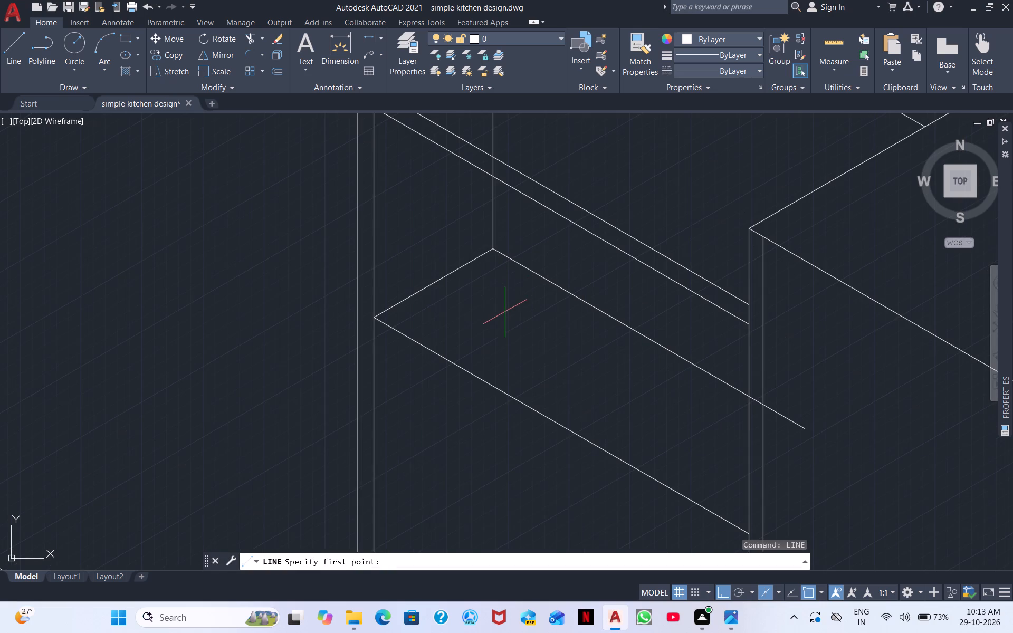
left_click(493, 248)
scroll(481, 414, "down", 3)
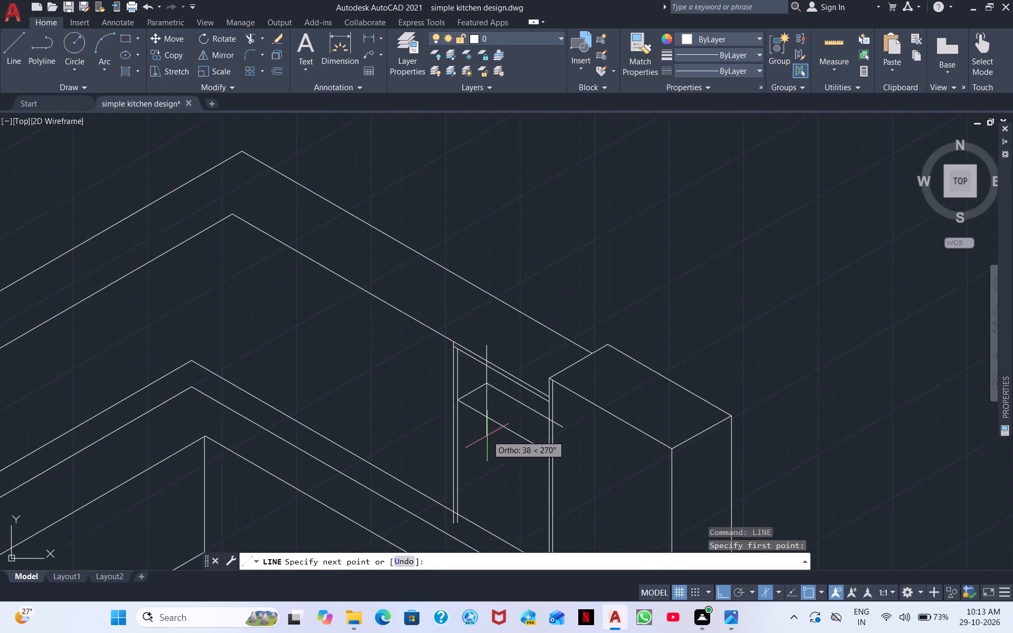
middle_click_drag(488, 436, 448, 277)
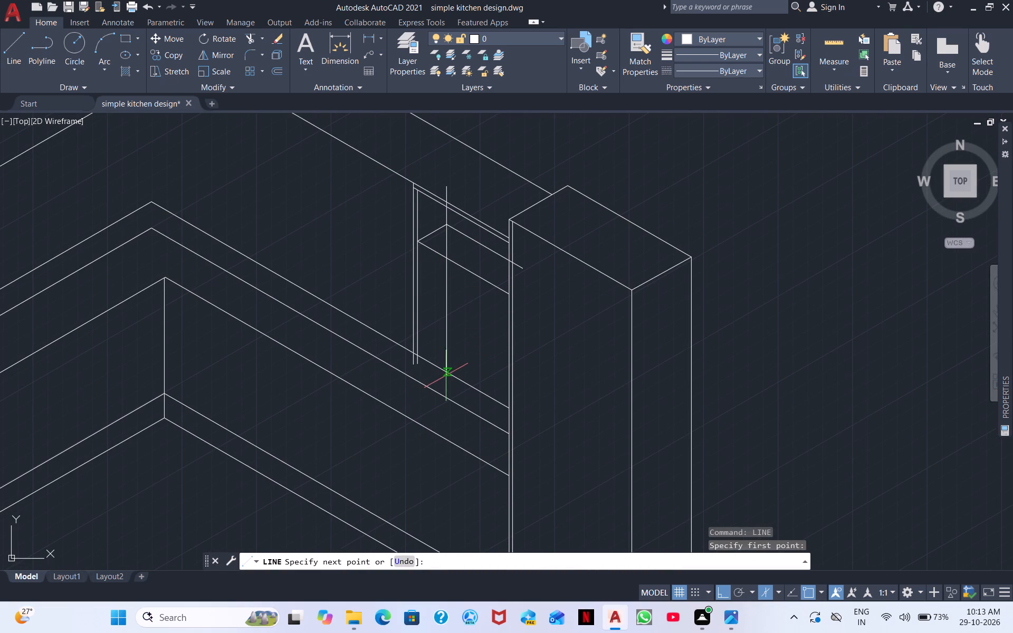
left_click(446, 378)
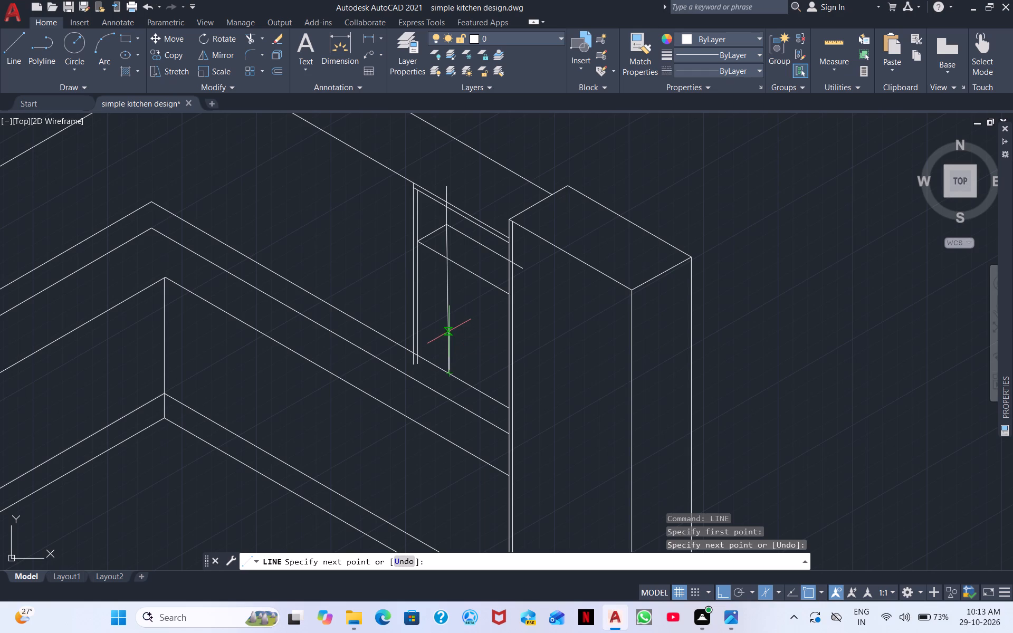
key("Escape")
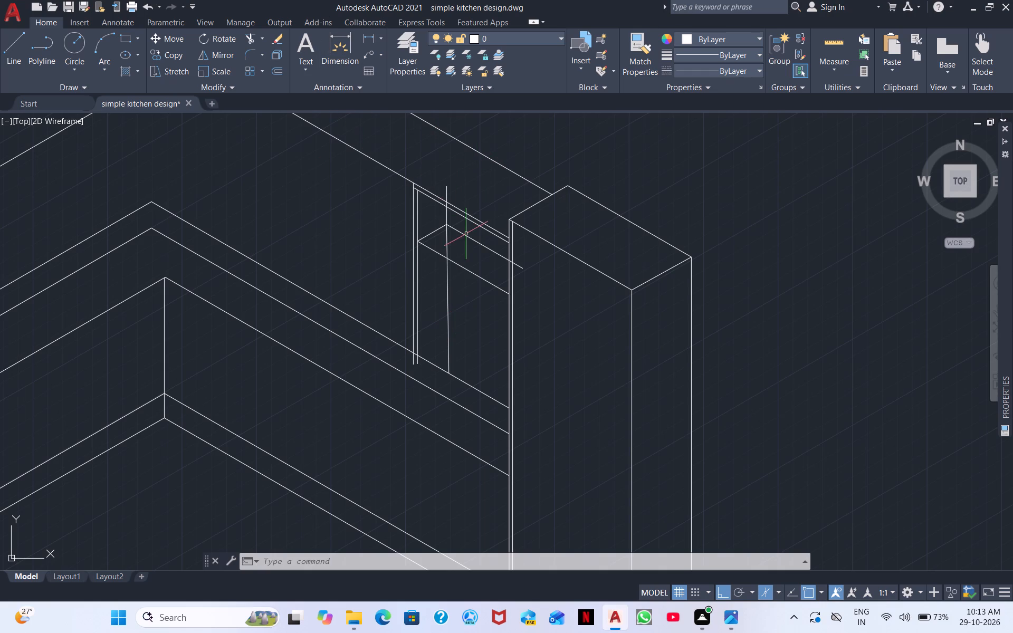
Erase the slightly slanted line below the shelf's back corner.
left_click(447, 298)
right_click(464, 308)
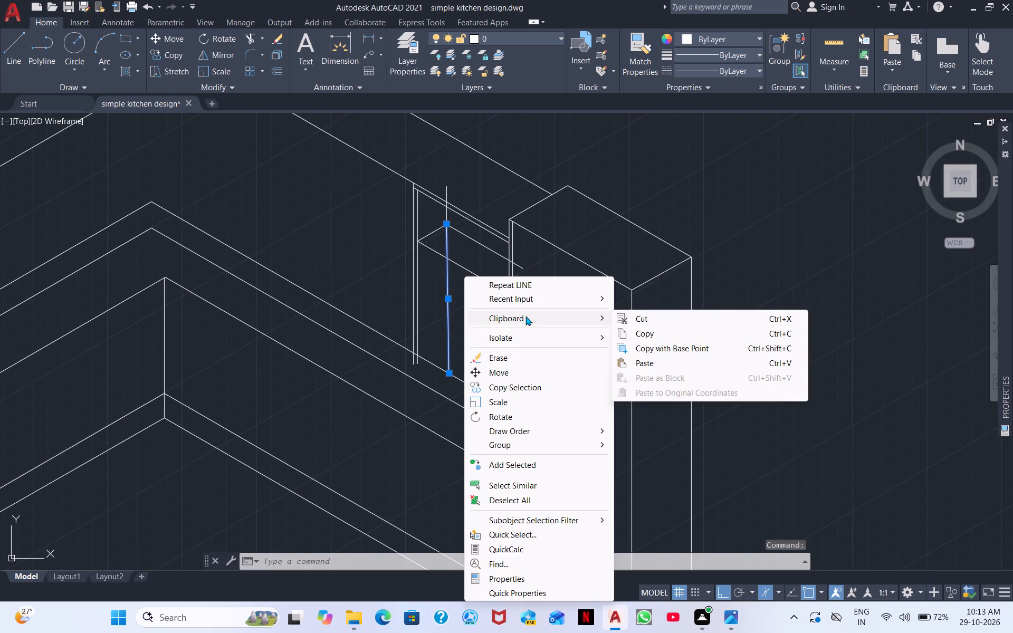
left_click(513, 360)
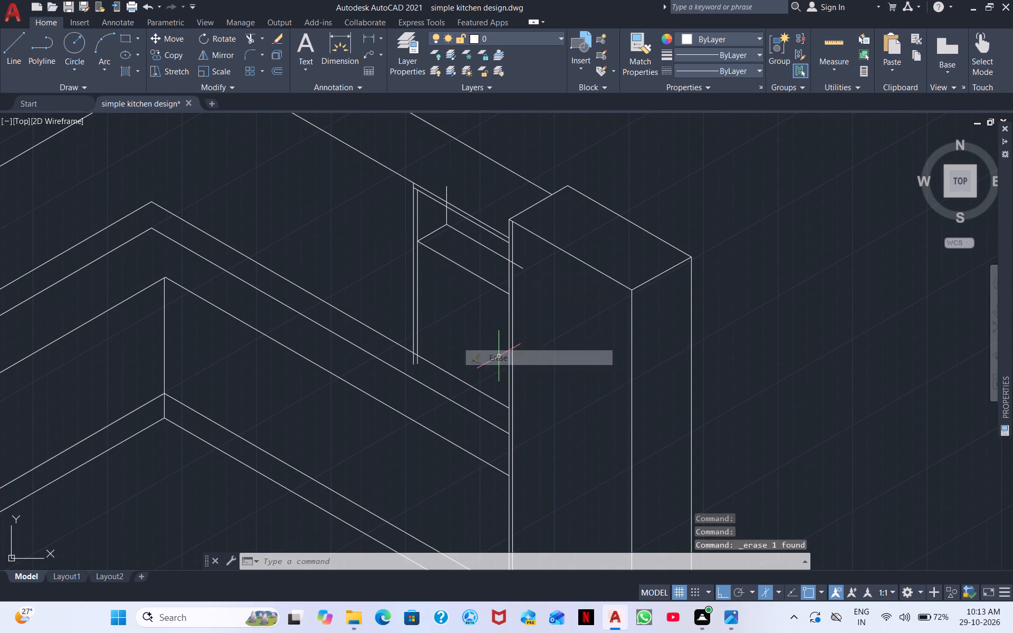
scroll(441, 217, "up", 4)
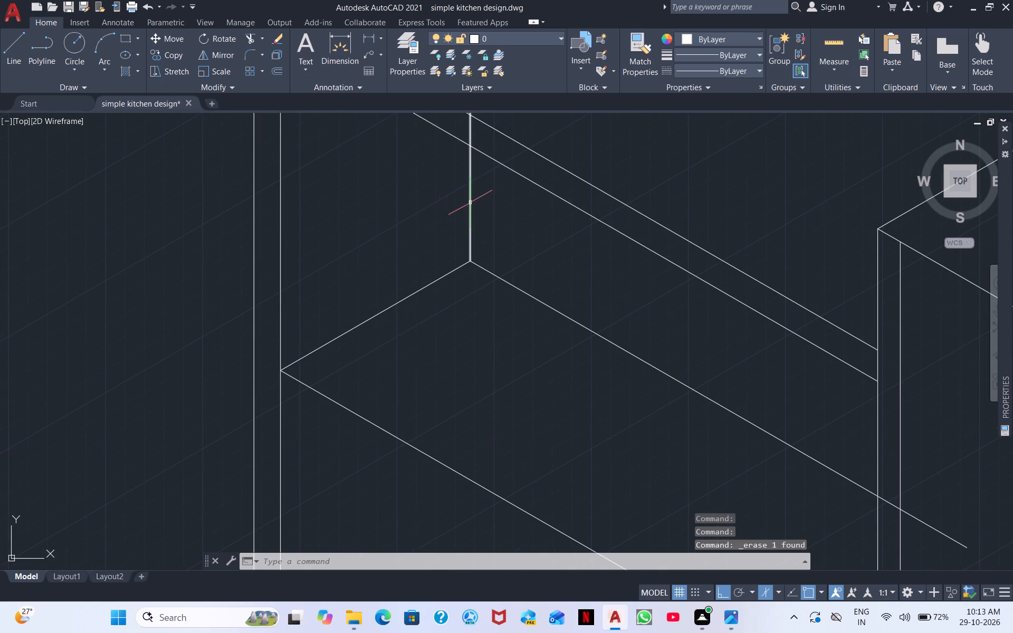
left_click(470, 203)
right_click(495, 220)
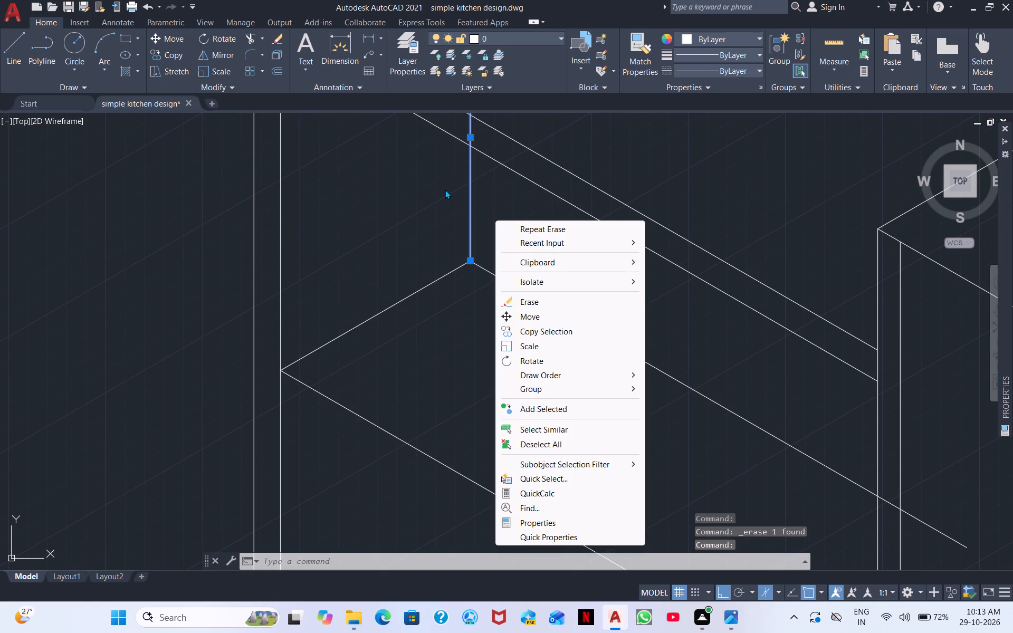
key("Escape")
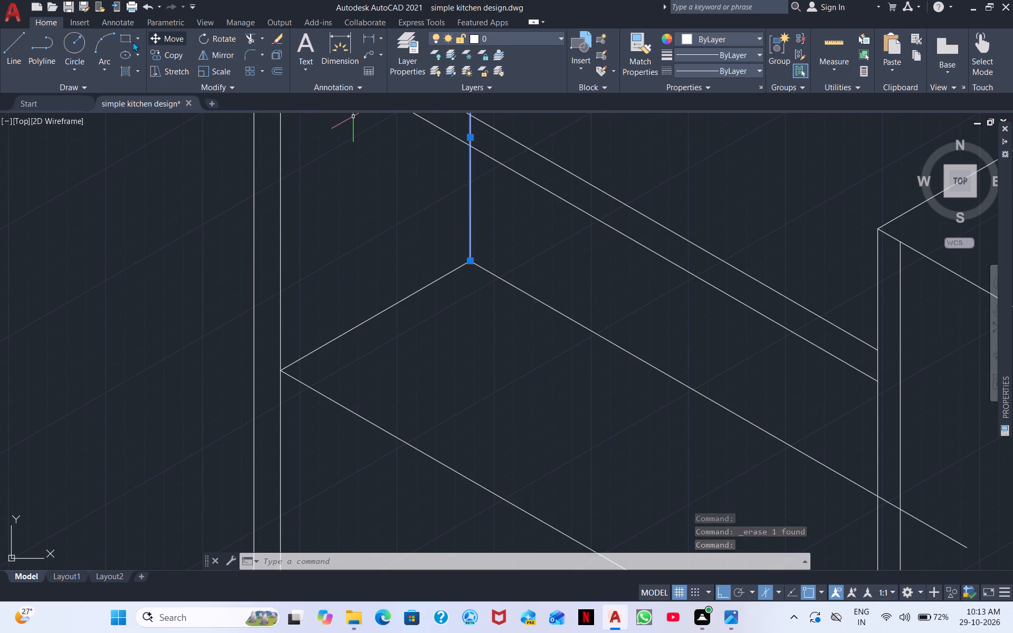
Draw a vertical line at 270° from the shelf's back corner down past the wall units' bottom edge.
left_click(17, 35)
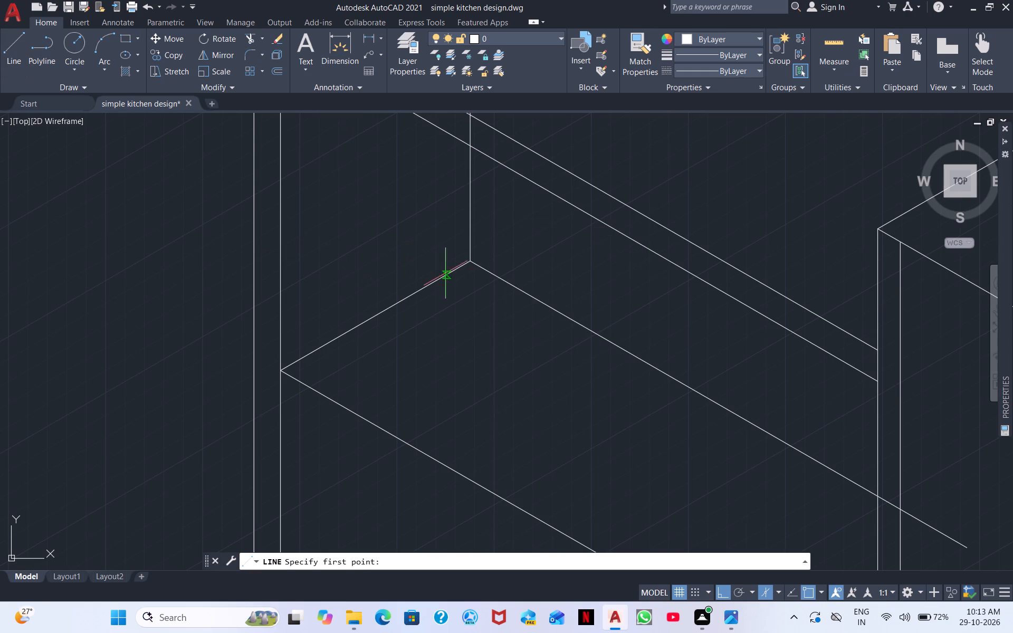
left_click(466, 262)
scroll(471, 426, "down", 3)
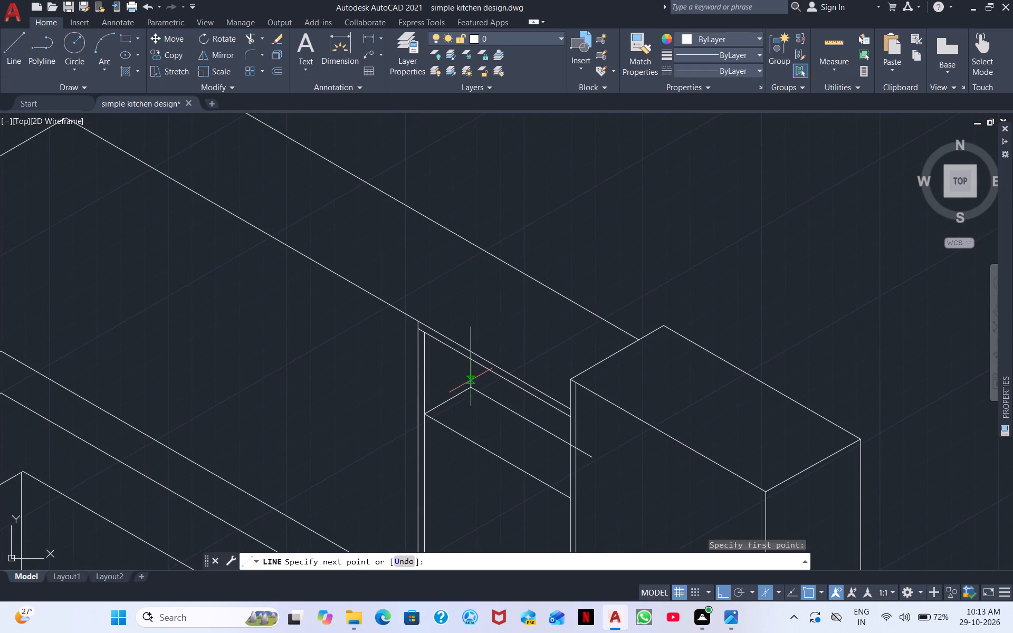
middle_click_drag(456, 477, 430, 369)
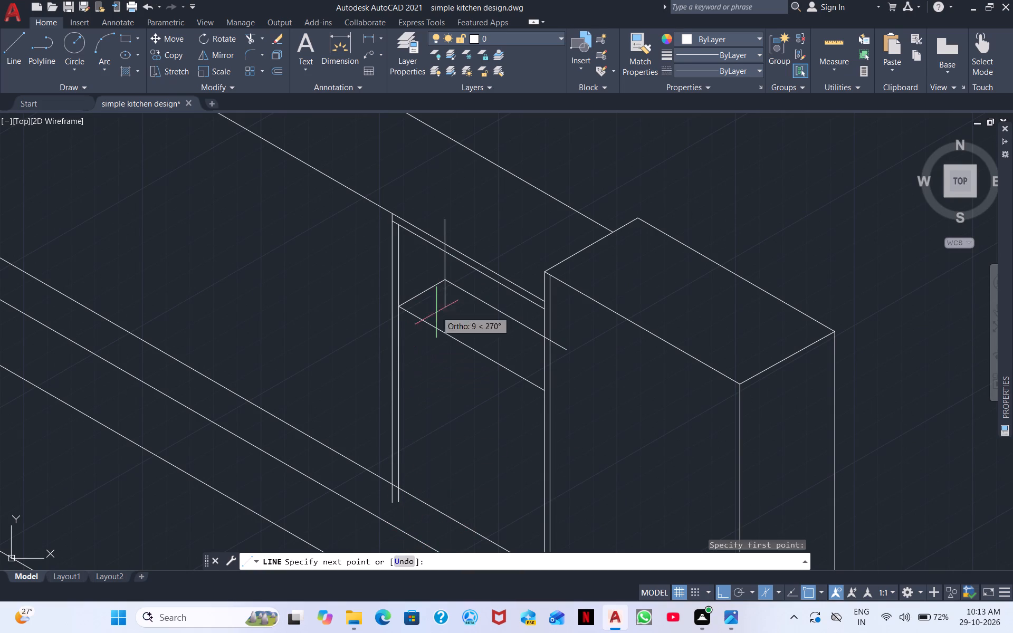
middle_click_drag(436, 441, 426, 405)
scroll(431, 423, "down", 1)
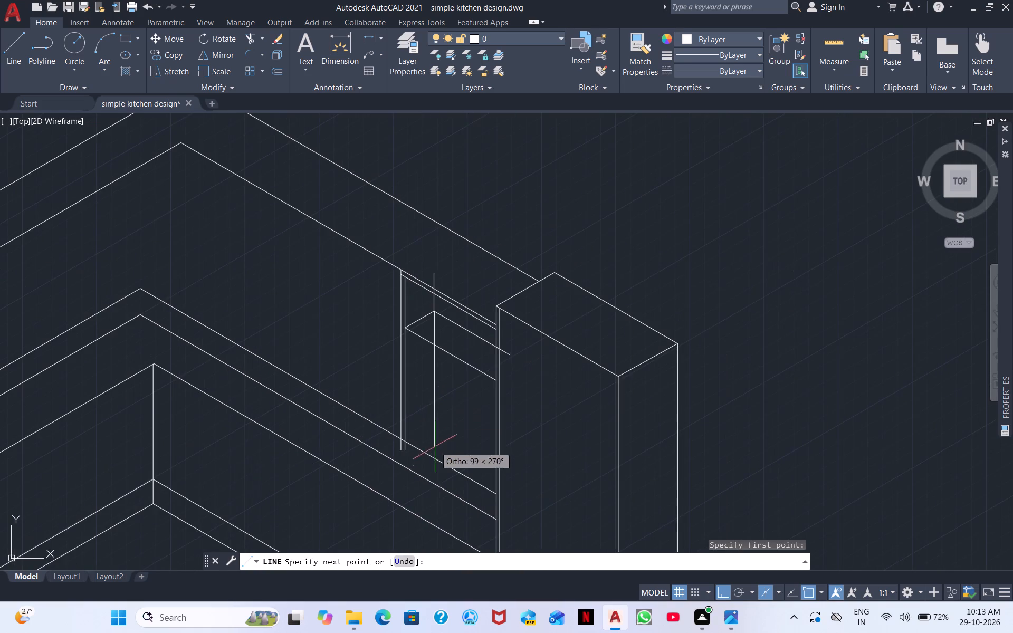
middle_click_drag(435, 465, 435, 384)
left_click(436, 427)
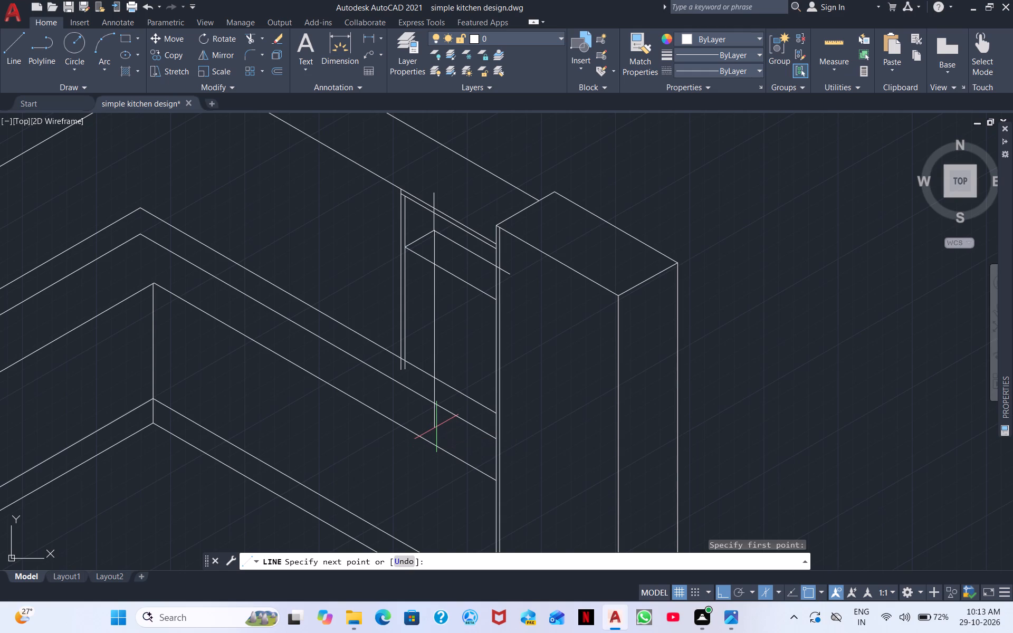
key("Tab")
key("Escape")
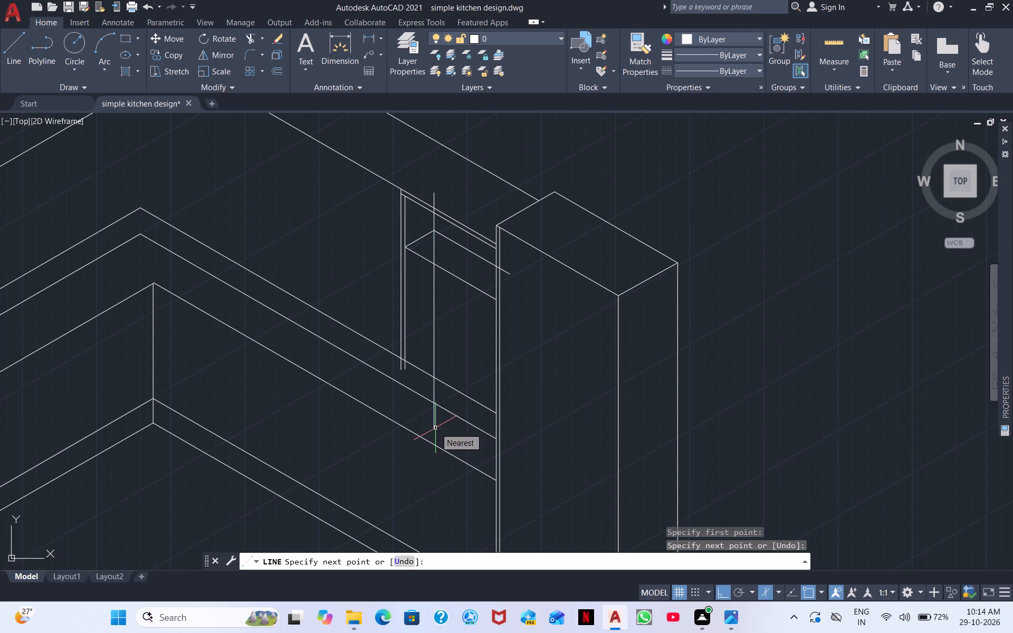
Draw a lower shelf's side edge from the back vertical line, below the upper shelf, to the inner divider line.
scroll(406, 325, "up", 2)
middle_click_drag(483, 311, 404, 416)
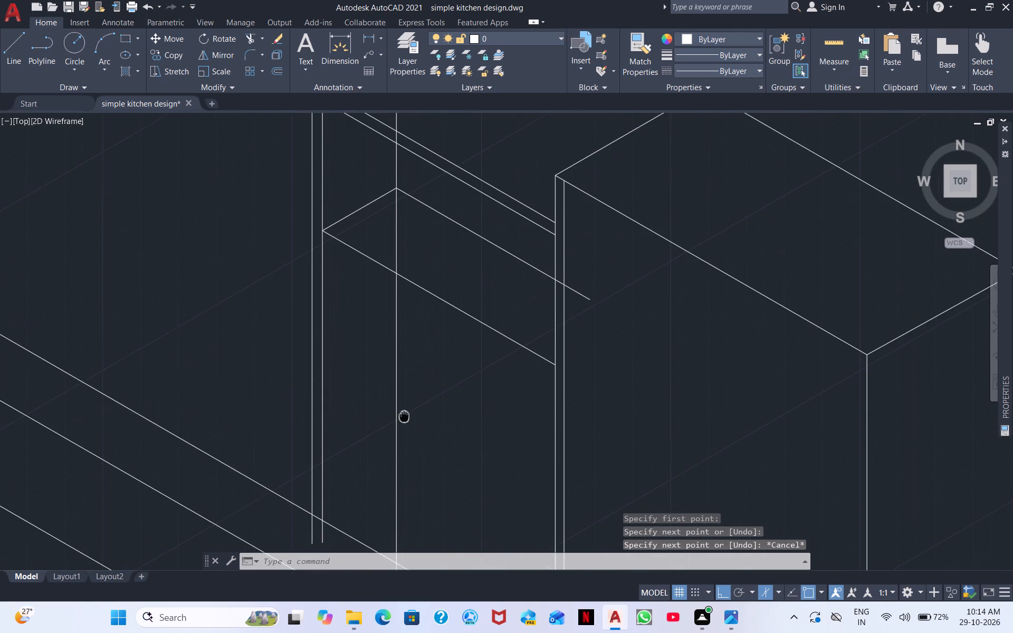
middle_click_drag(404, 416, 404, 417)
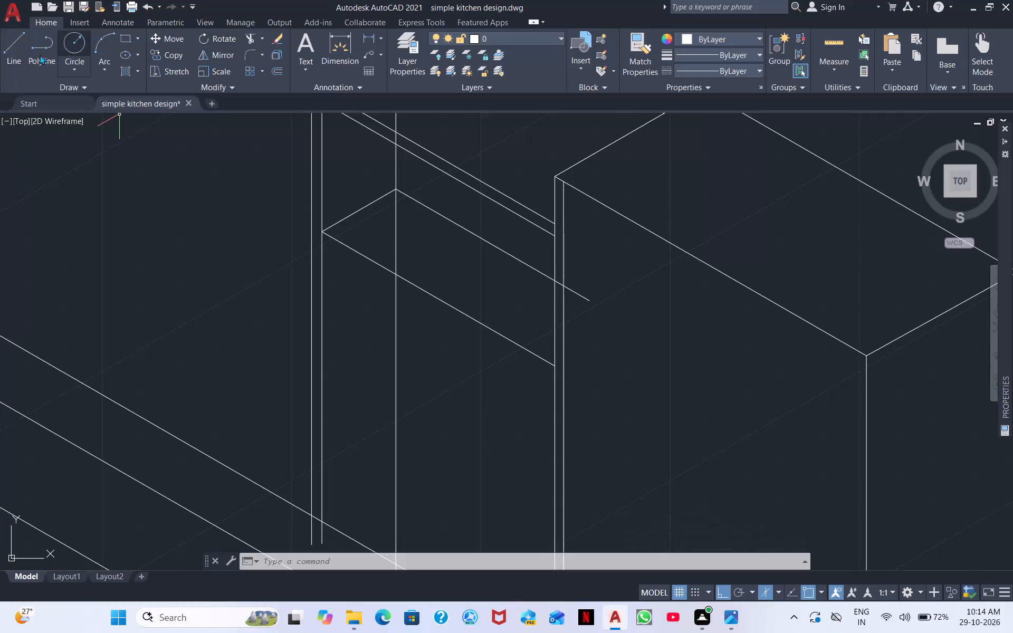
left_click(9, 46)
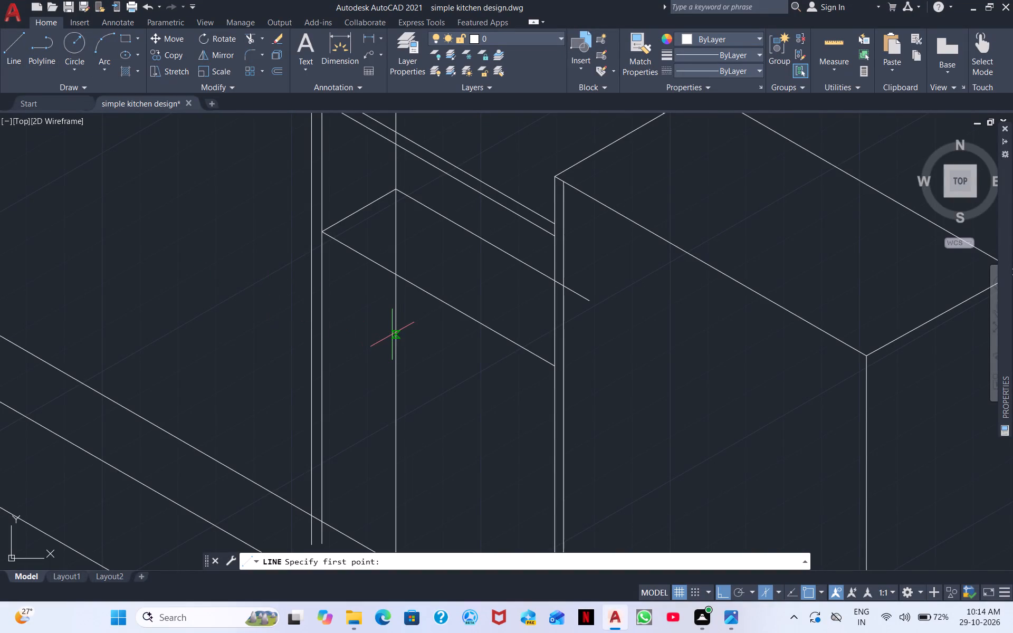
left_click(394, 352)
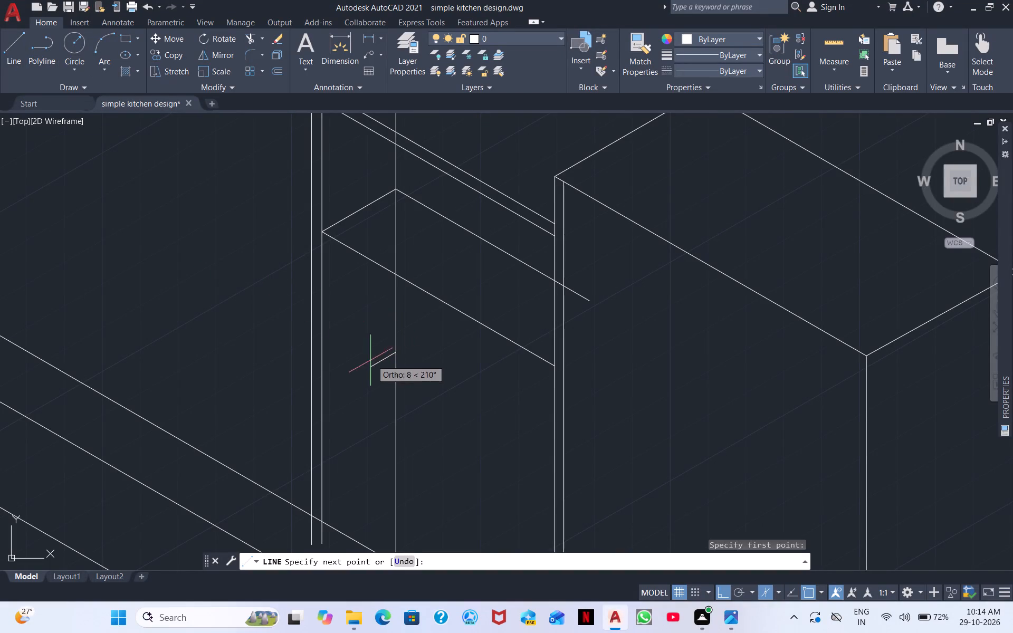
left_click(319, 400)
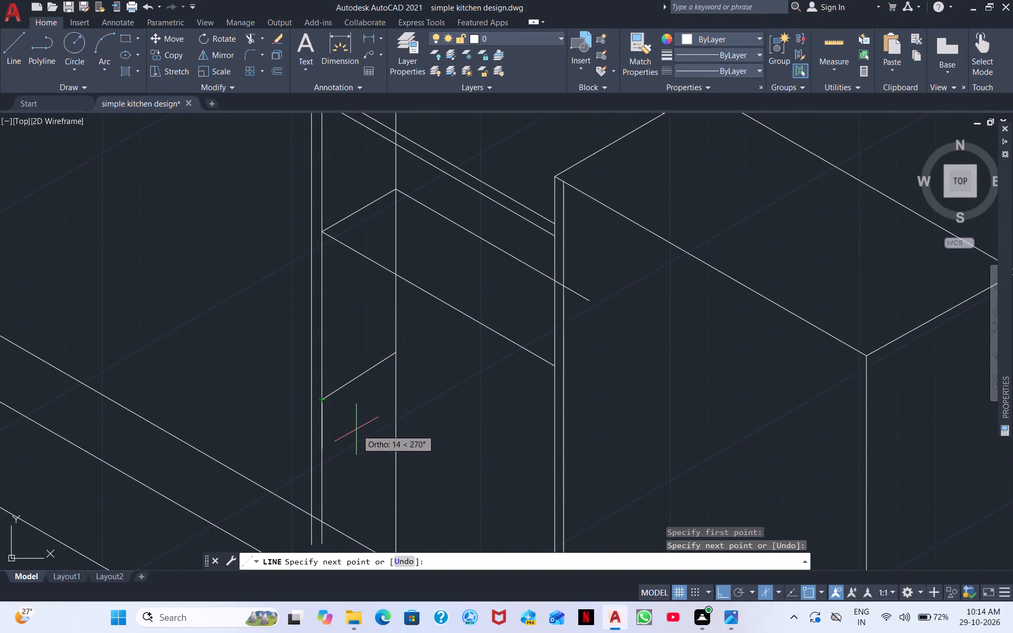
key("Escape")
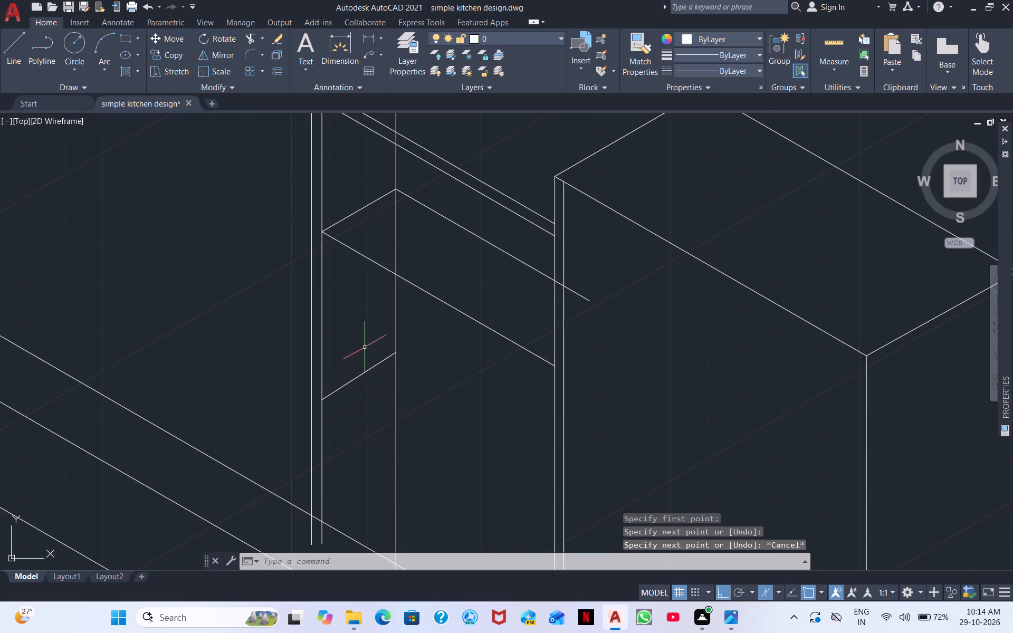
Draw a 30° line from the lower shelf's front corner on the inner divider line past the back vertical line.
left_click(14, 48)
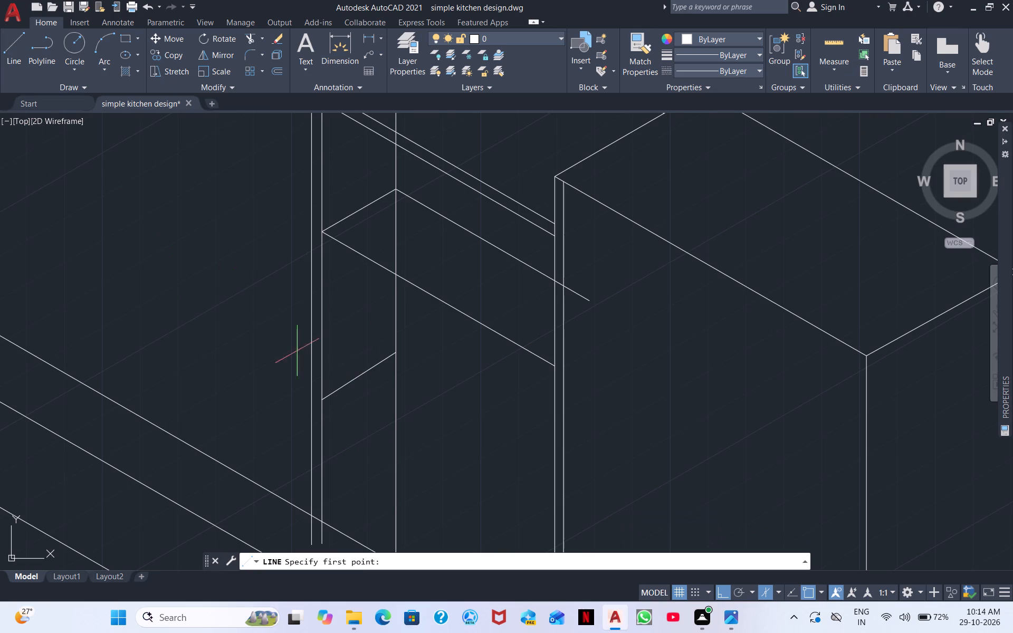
double_click(318, 400)
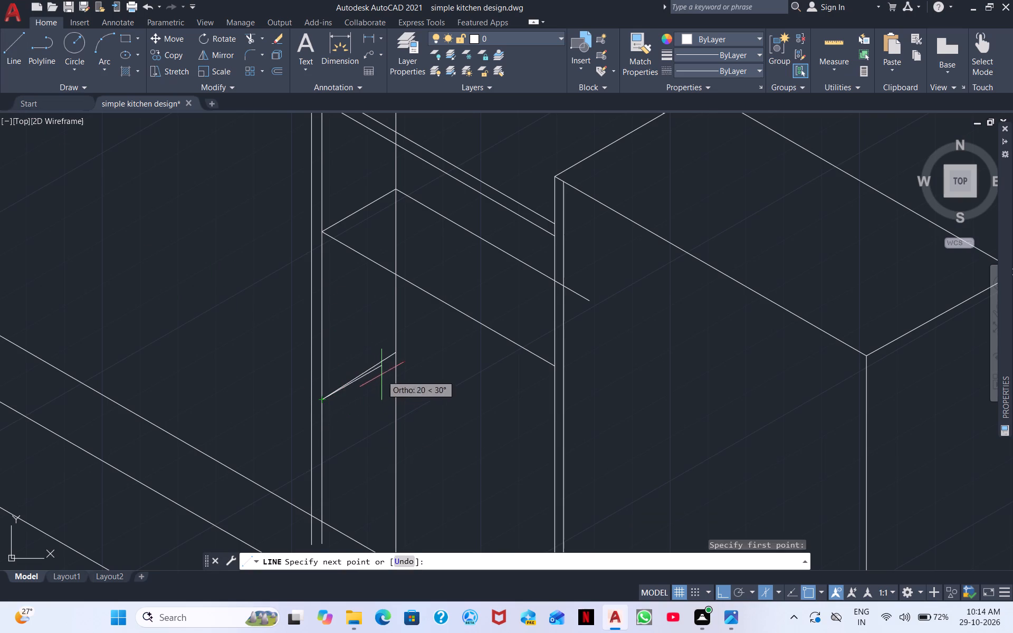
left_click(425, 358)
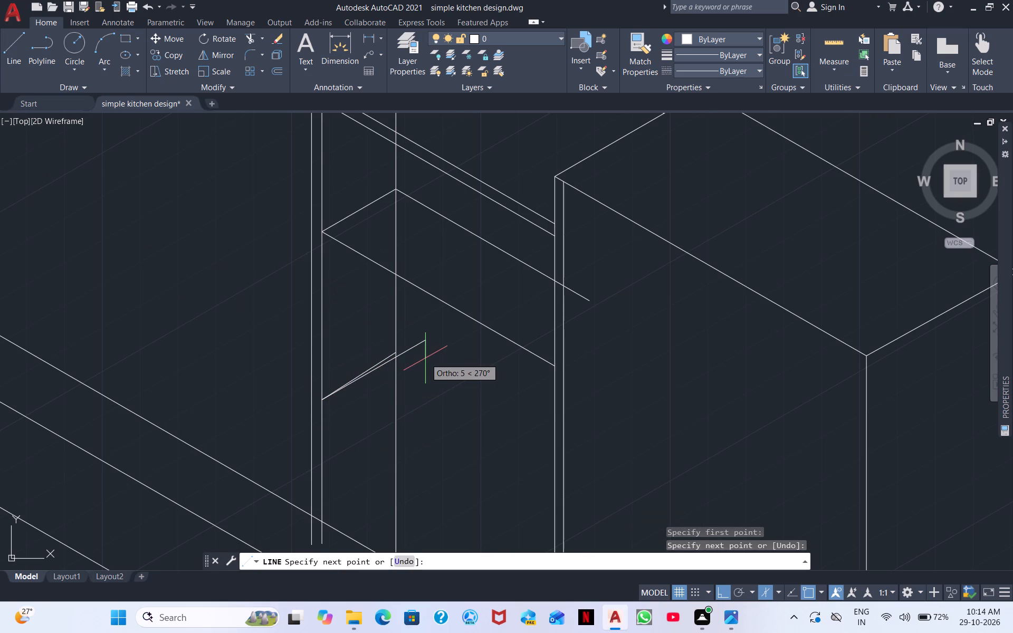
key("Escape")
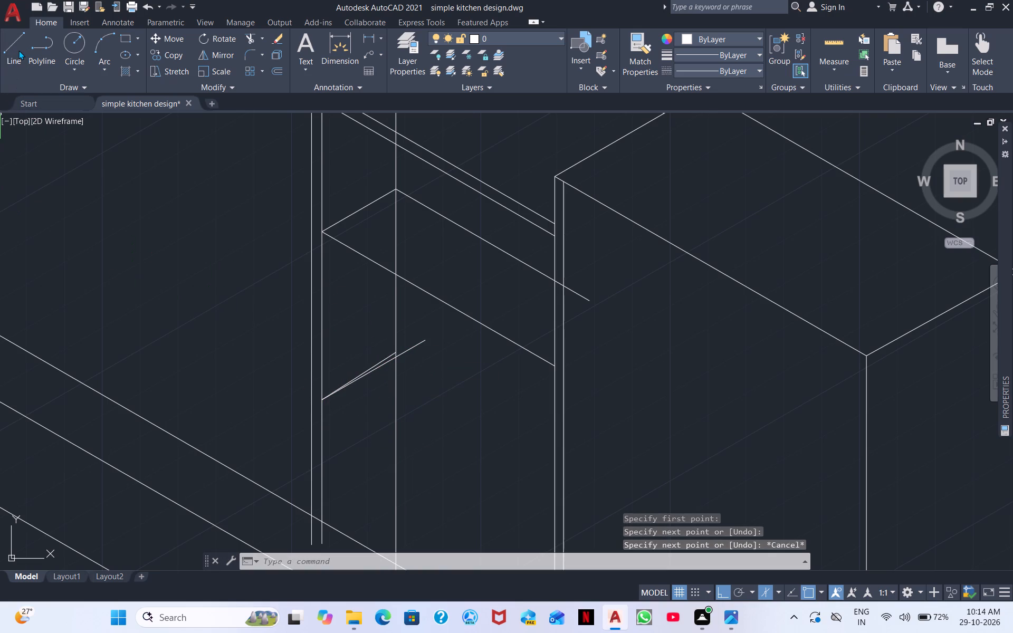
Trim away the slanted duplicate side edge and the 30° line's overhang beyond the back vertical line.
left_click(244, 42)
scroll(354, 363, "up", 3)
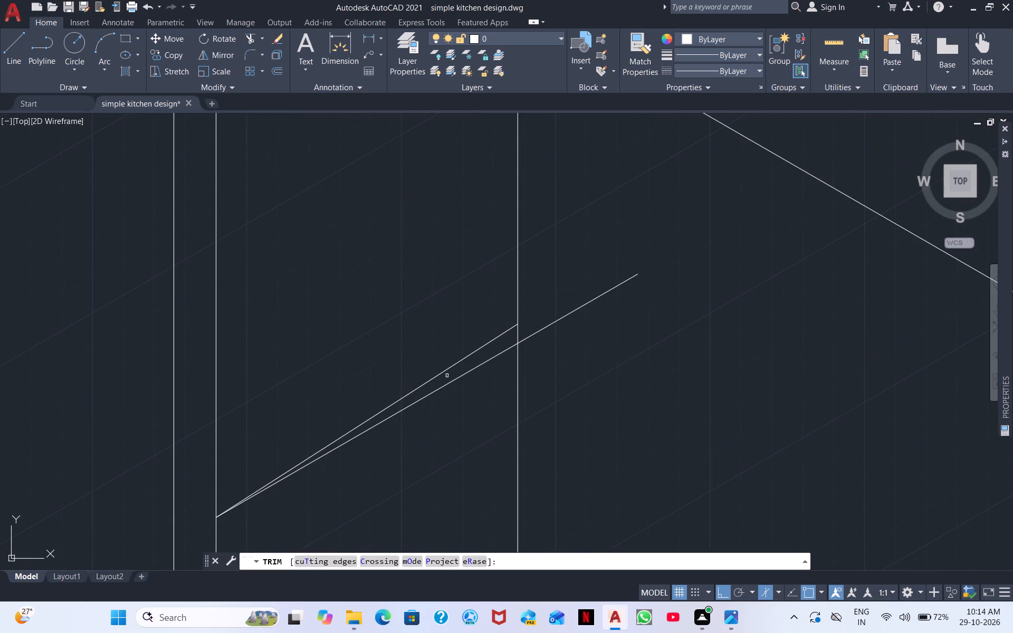
left_click(445, 373)
left_click_drag(539, 308, 562, 352)
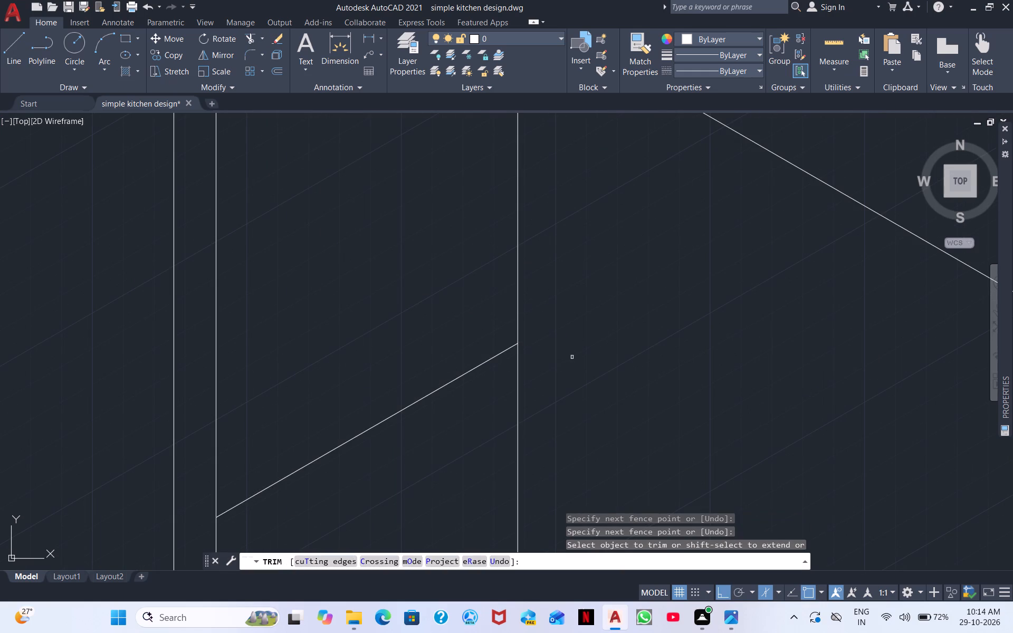
scroll(572, 357, "down", 2)
right_click(641, 386)
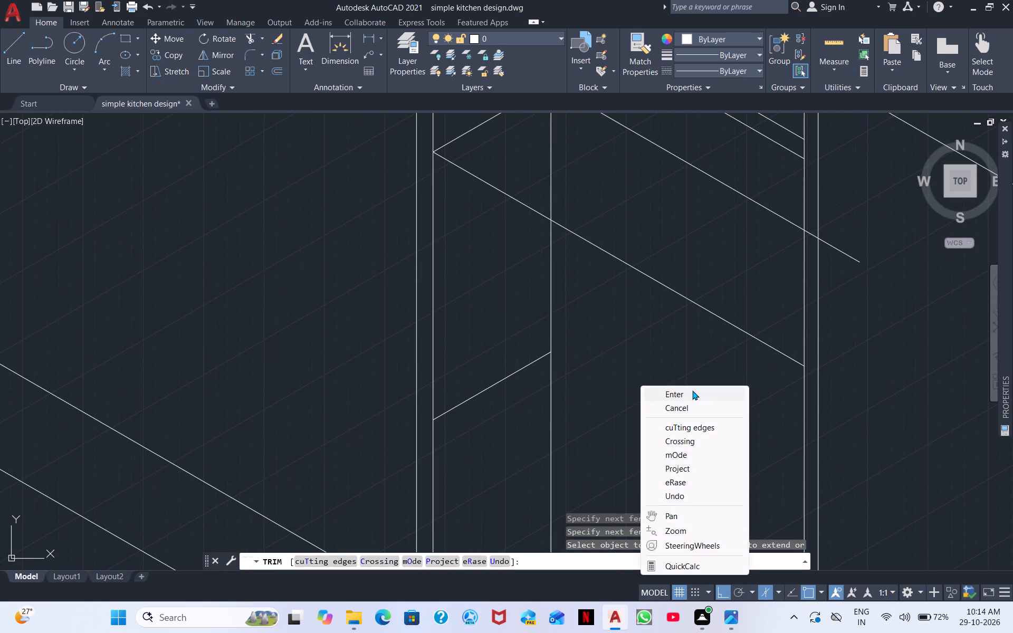
left_click(692, 390)
right_click(649, 411)
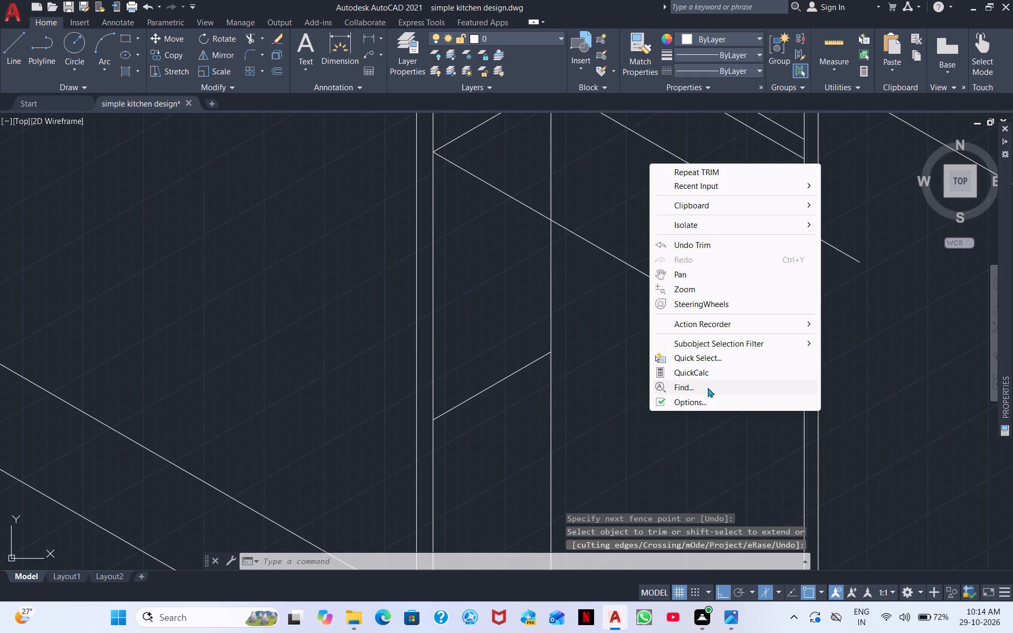
Draw a 330° line about 64 units long from the lower shelf's back corner past the tall cabinet's side lines.
left_click(716, 185)
left_click(839, 199)
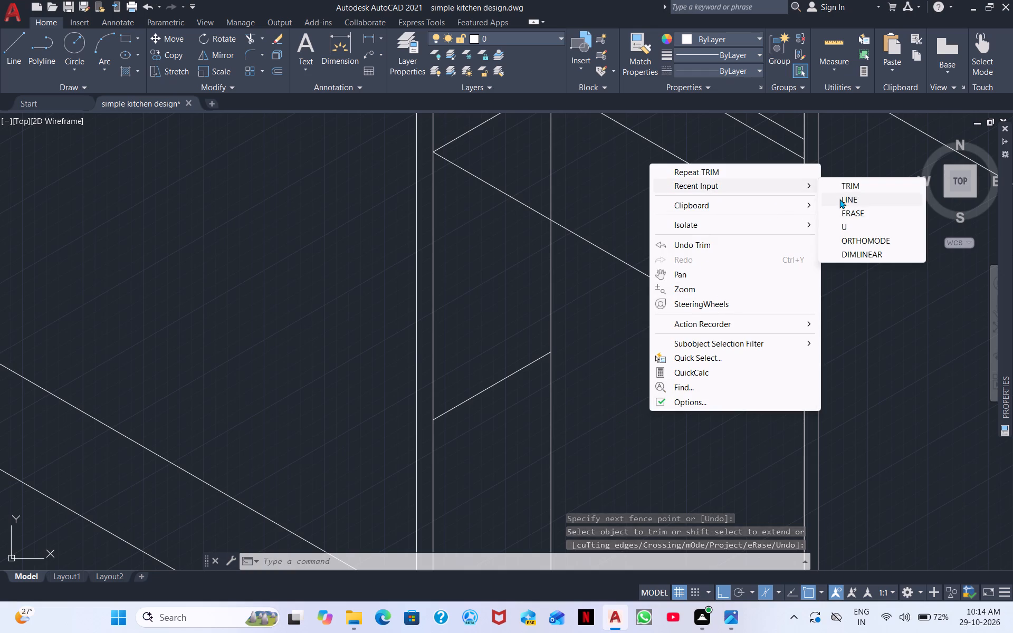
left_click(549, 352)
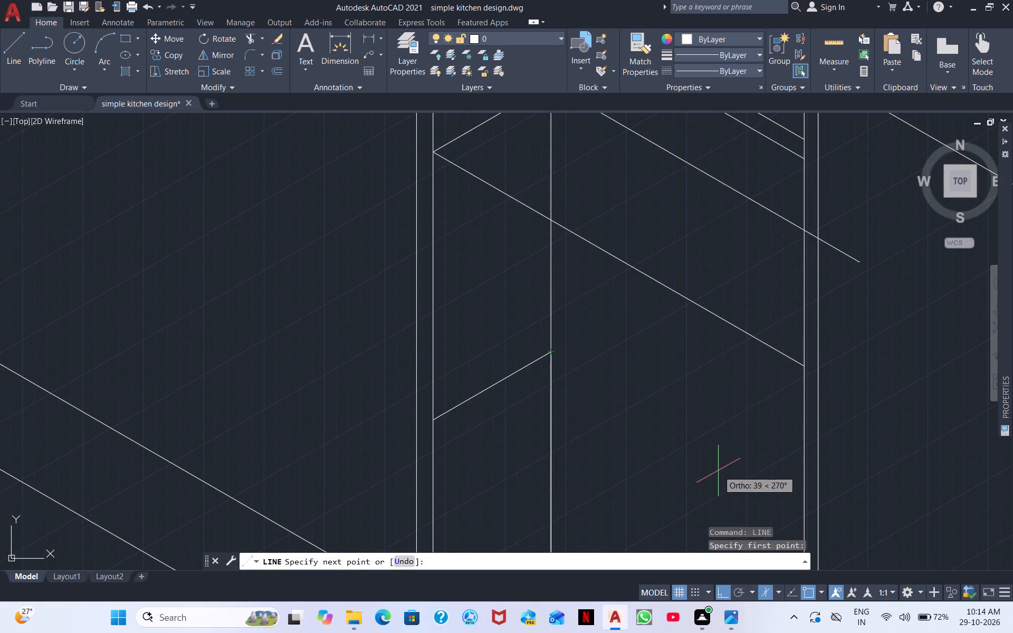
key("F5")
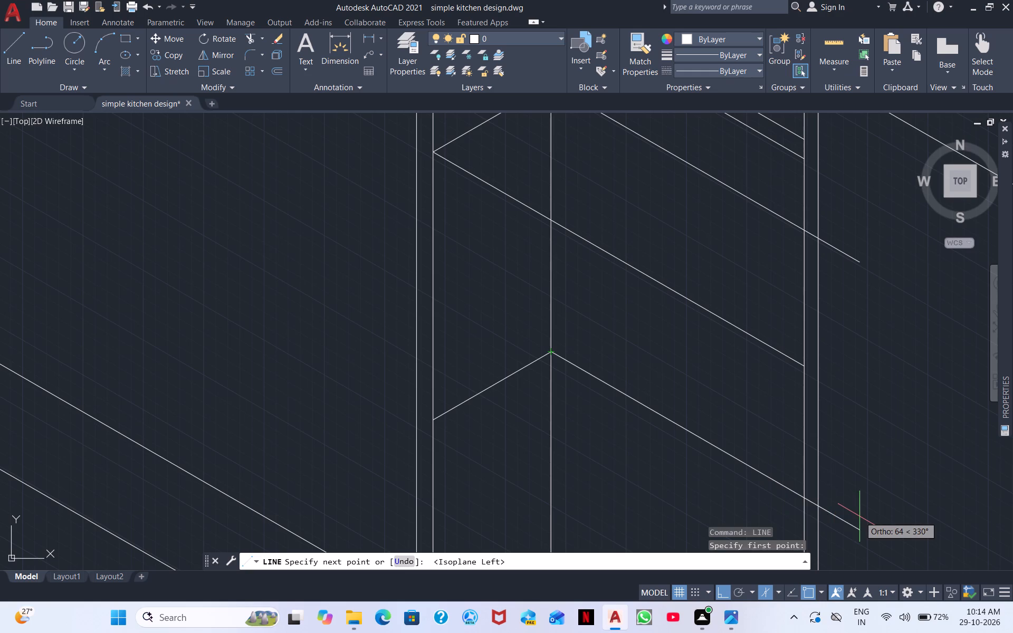
left_click(859, 516)
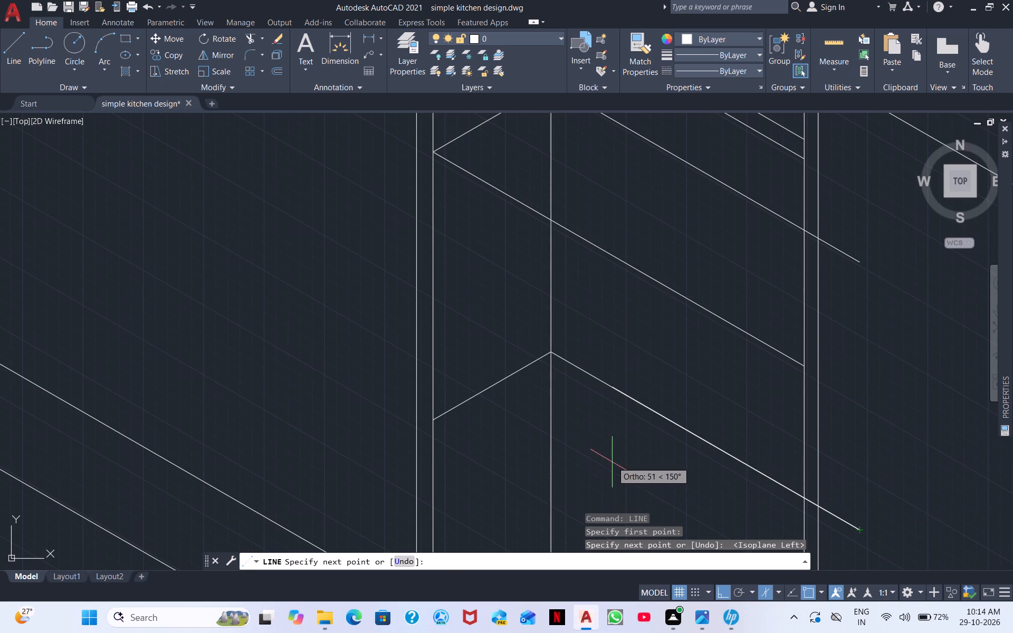
key("Escape")
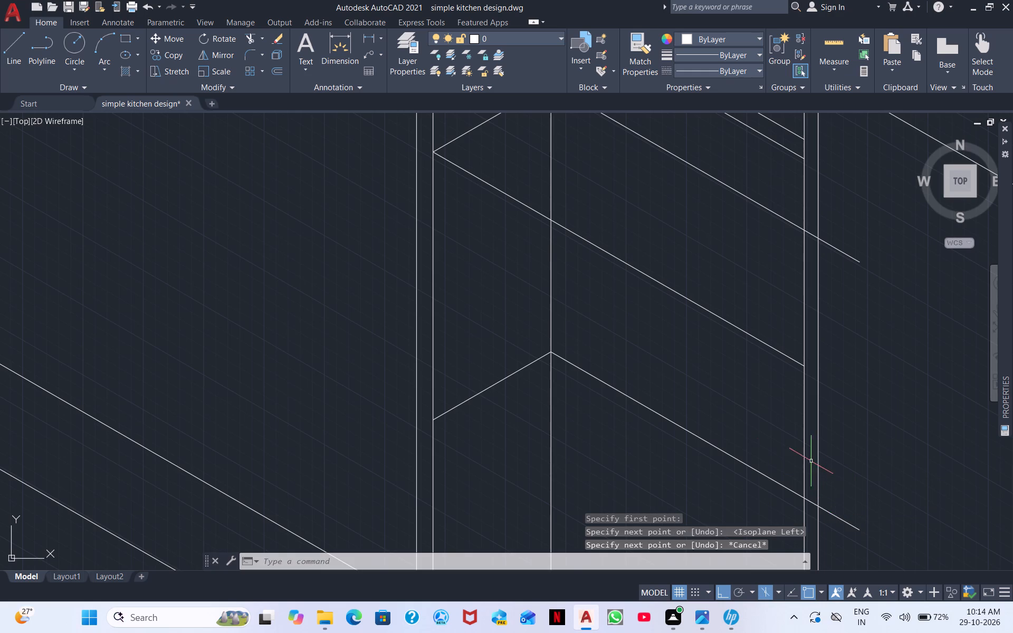
Draw a 330° line from the lower shelf's front corner on the inner divider line past the tall cabinet's side lines.
right_click(829, 484)
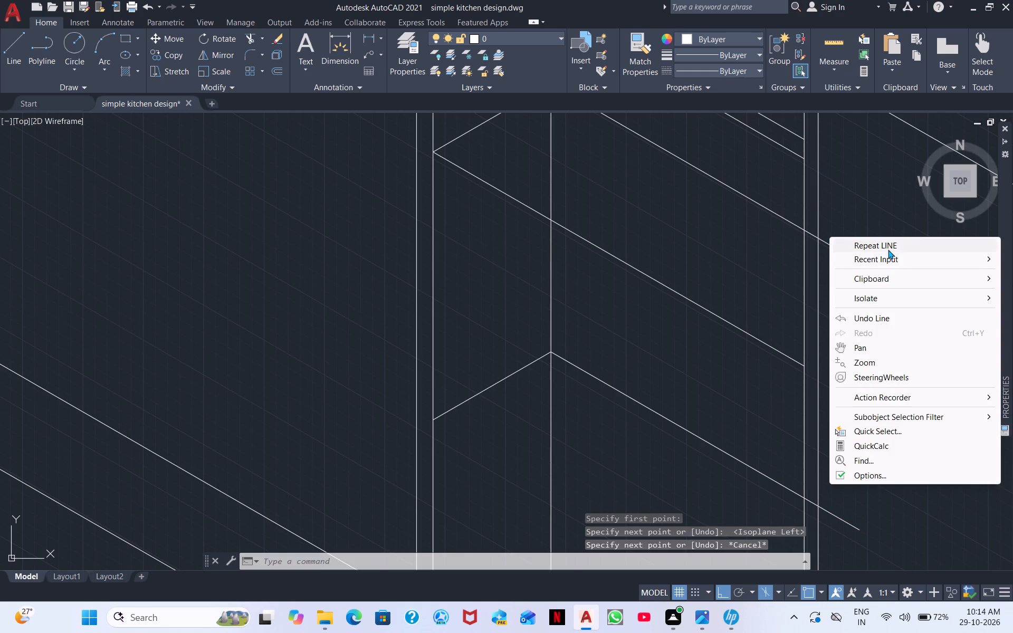
left_click(888, 247)
middle_click_drag(562, 551, 521, 467)
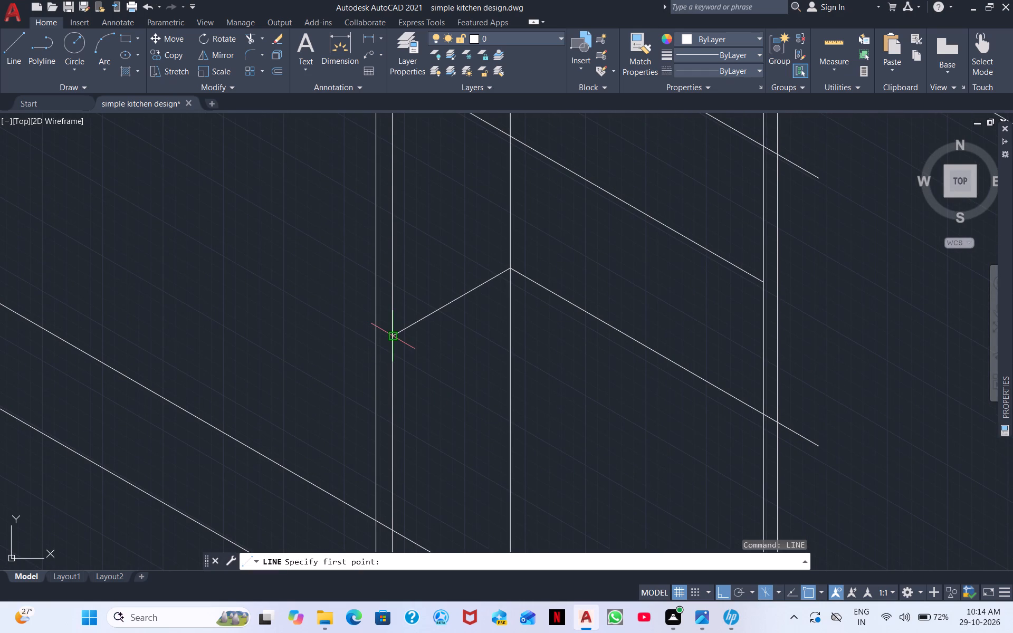
left_click(395, 339)
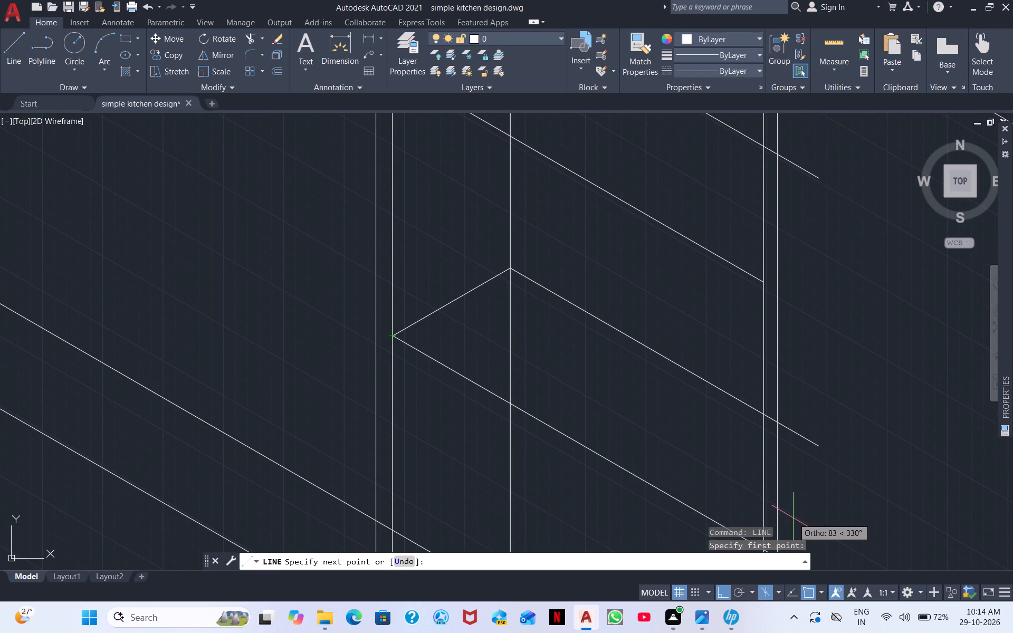
middle_click_drag(793, 518, 716, 434)
left_click(749, 459)
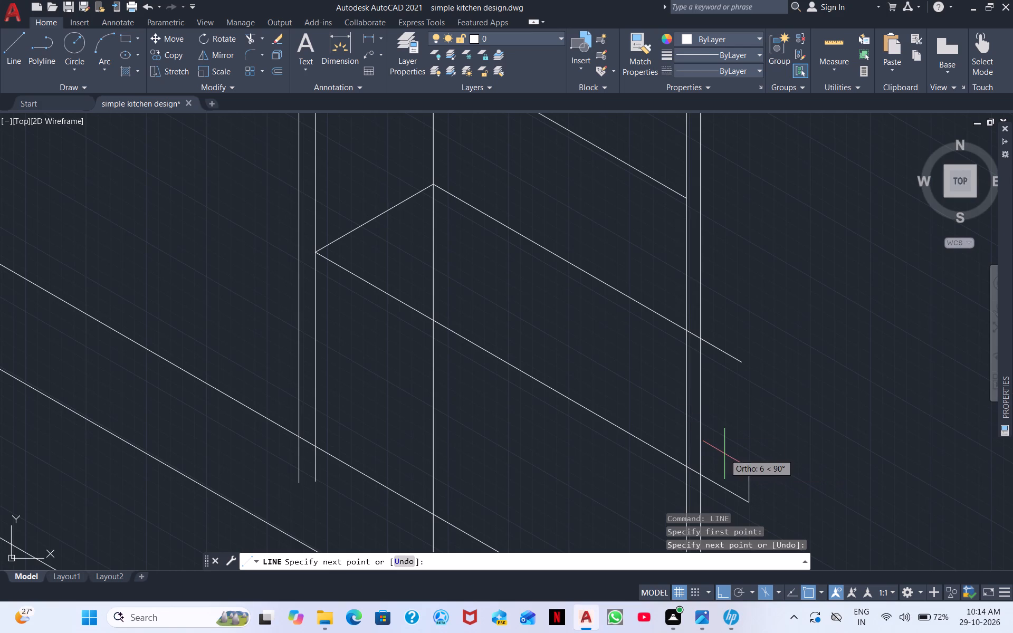
key("Escape")
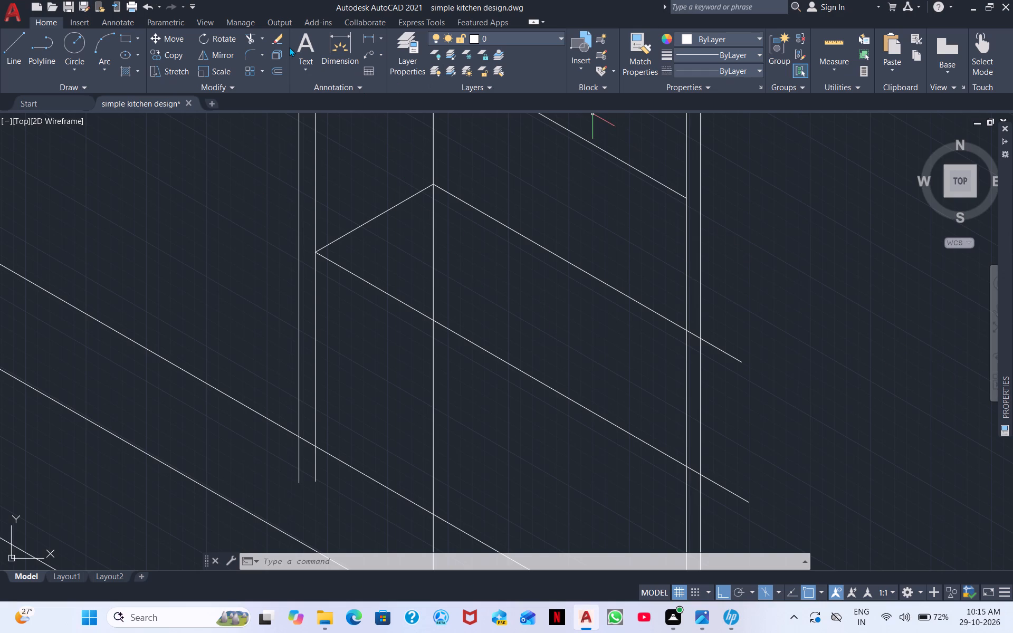
Trim both lower shelf edges and the upper shelf's back edge back to the tall cabinet's inner side line.
left_click(250, 37)
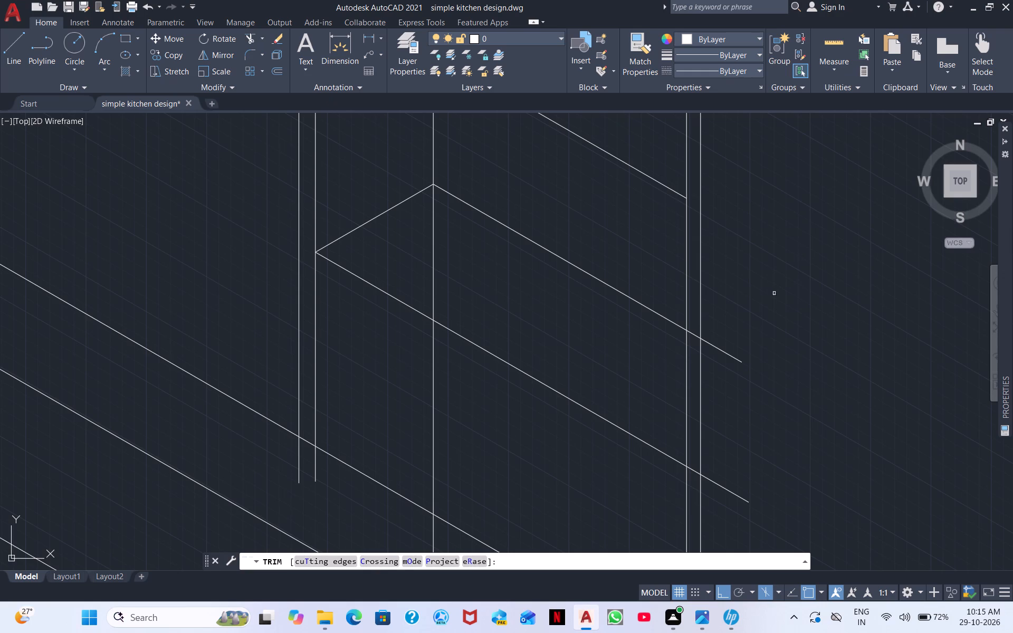
left_click(737, 359)
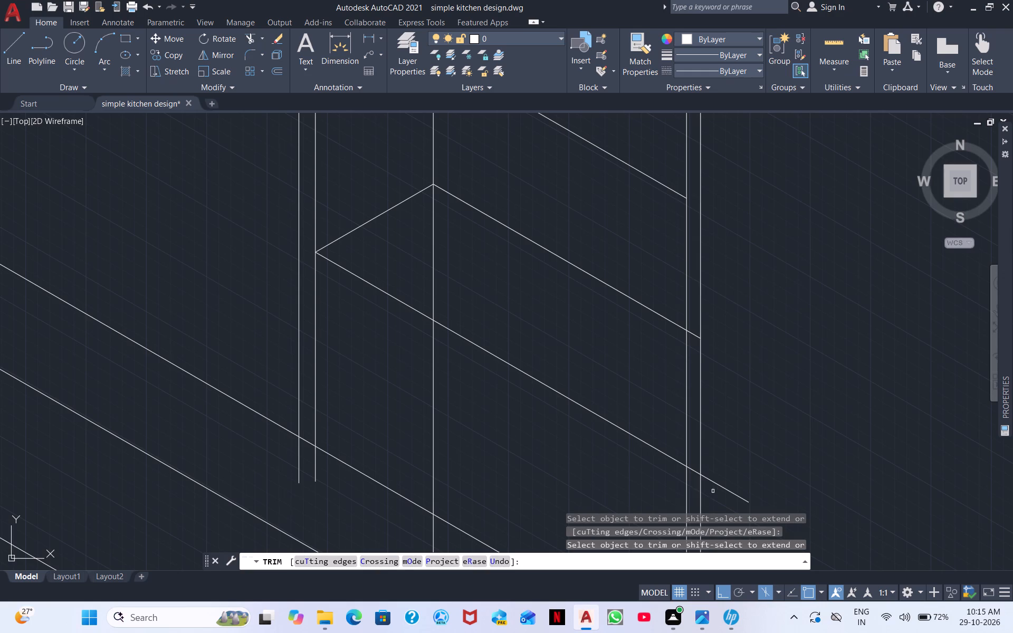
left_click(717, 485)
left_click(695, 468)
left_click(696, 338)
scroll(594, 264, "down", 1)
middle_click_drag(601, 241, 564, 381)
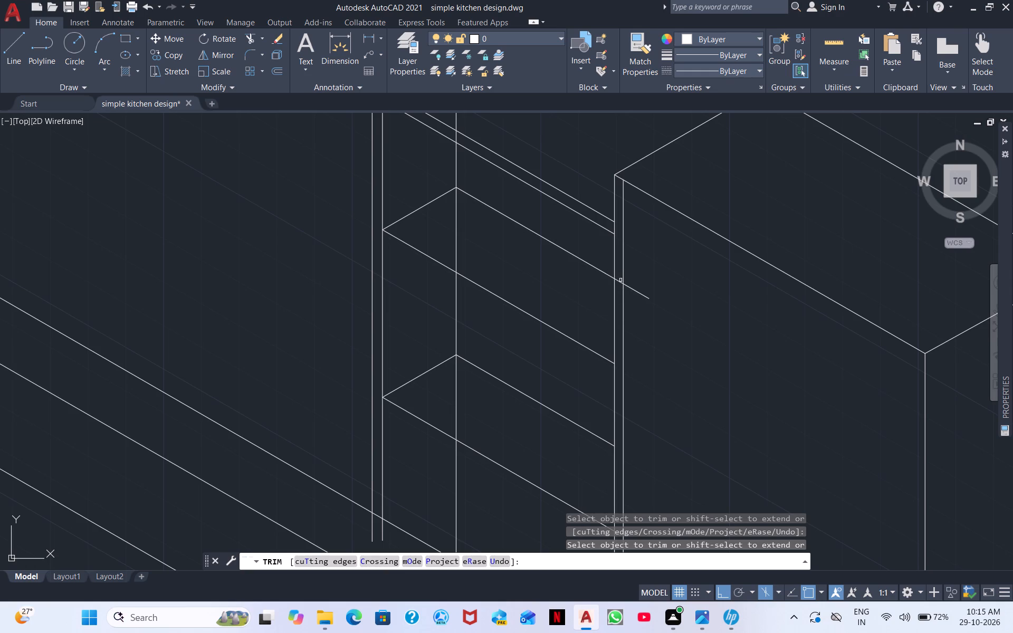
left_click(619, 282)
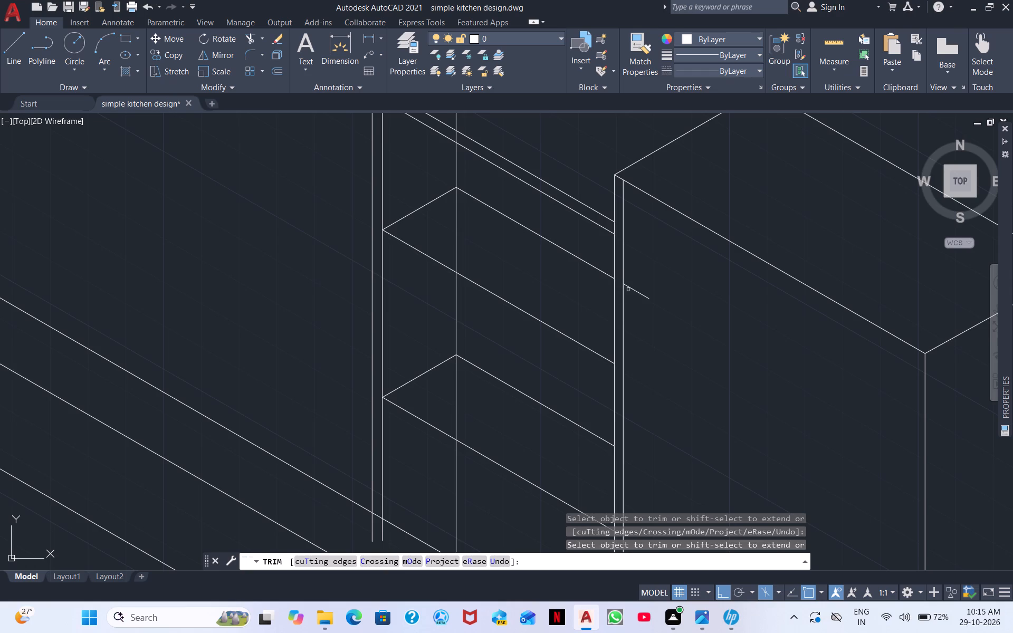
left_click(631, 287)
Trim the back vertical line across both shelves, and the divider and back vertical overhangs below the worktop's back edge.
left_click_drag(444, 231, 499, 254)
left_click_drag(451, 382, 472, 412)
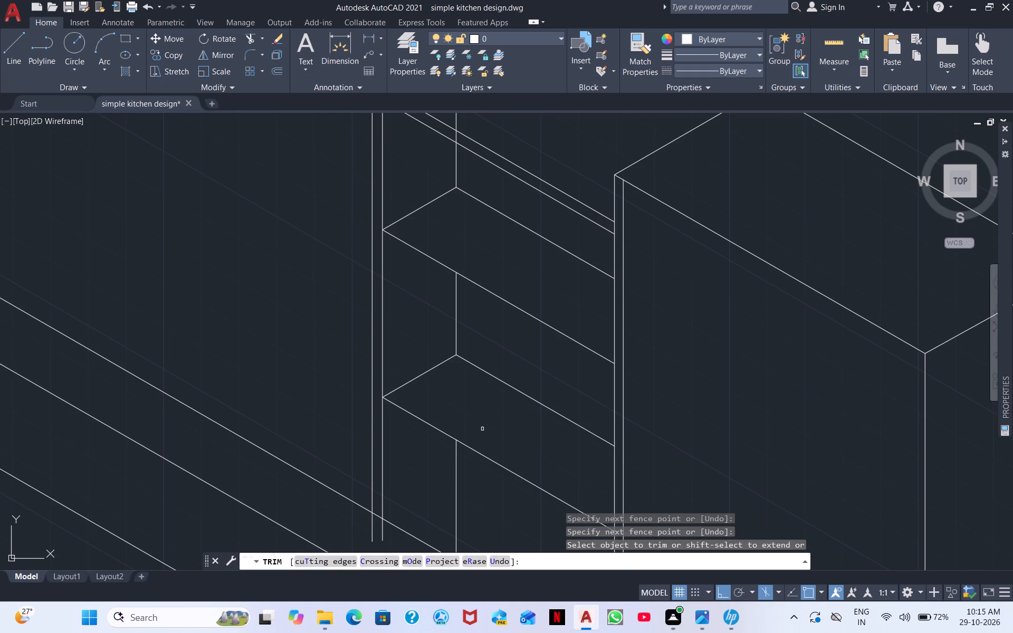
middle_click_drag(482, 429, 481, 296)
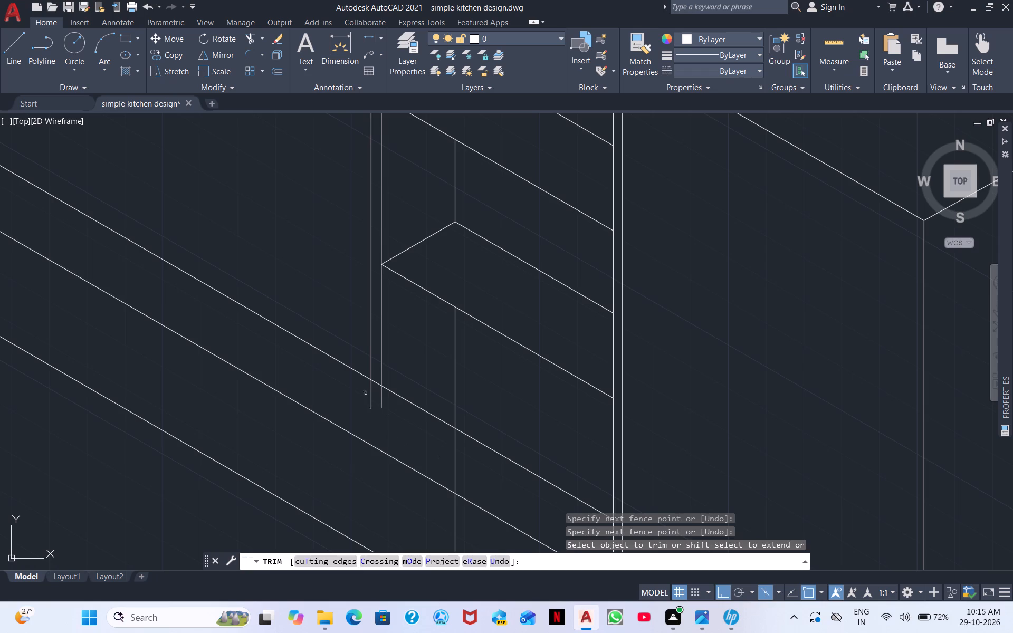
left_click_drag(366, 393, 483, 477)
scroll(489, 487, "down", 1)
middle_click_drag(489, 487, 425, 332)
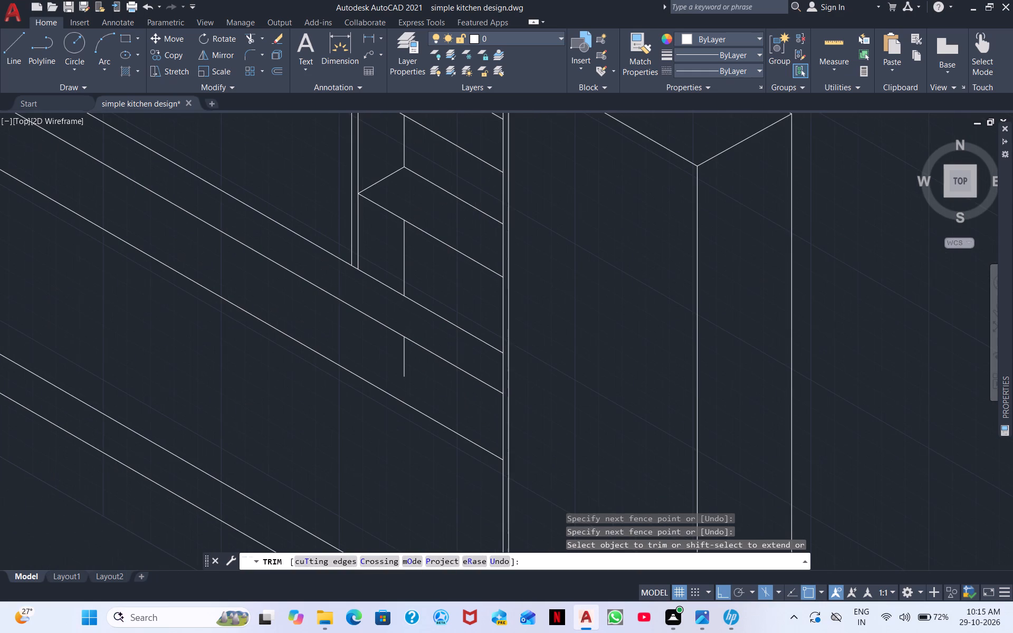
left_click_drag(394, 360, 428, 379)
Draw a horizontal line from the inner divider's foot on the worktop's back edge to the back vertical line.
left_click(18, 50)
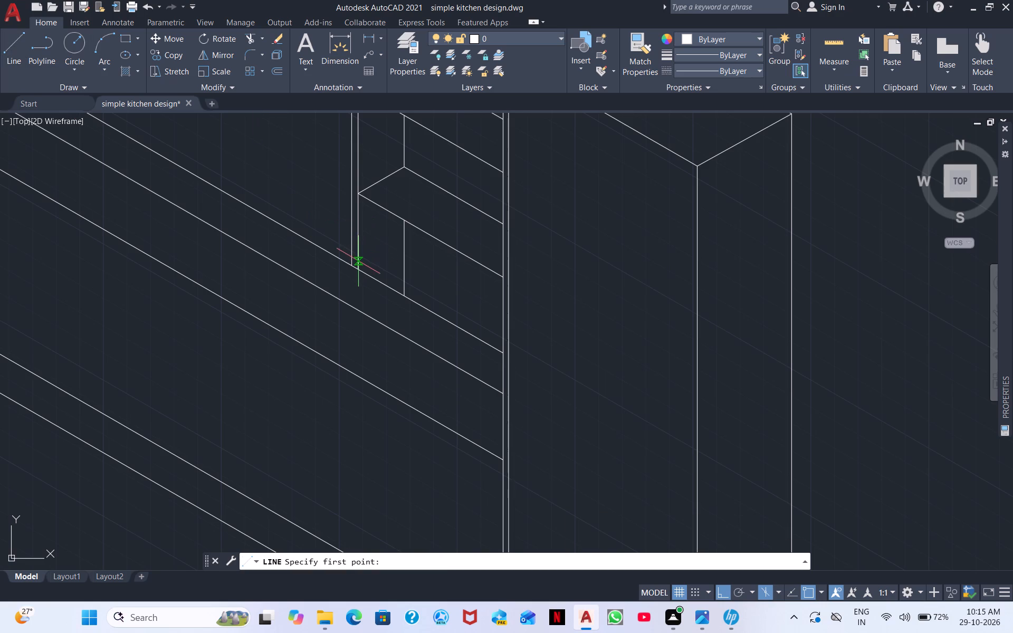
left_click(360, 268)
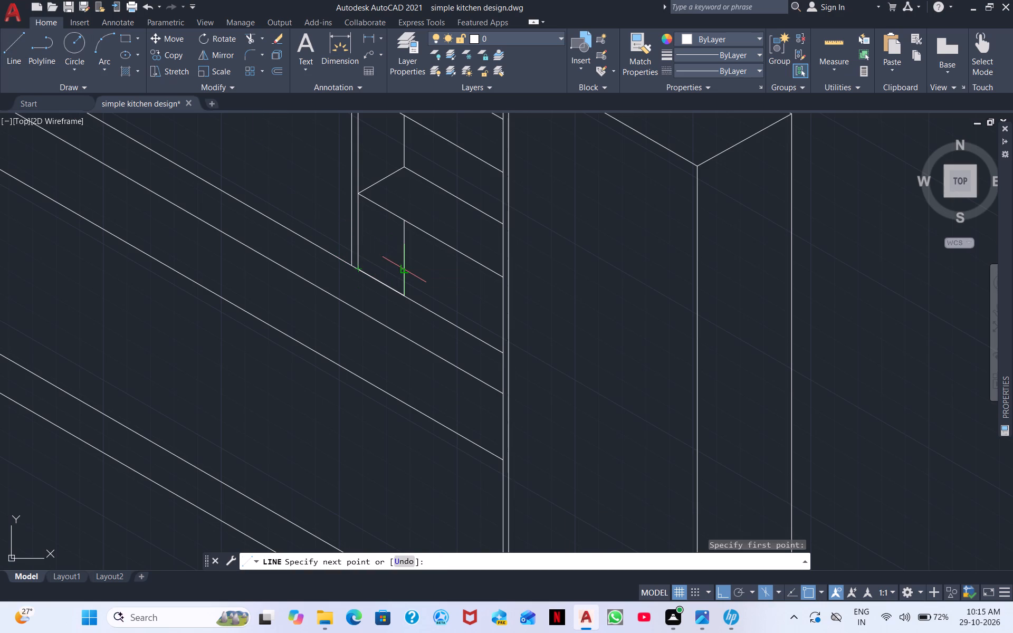
left_click(405, 271)
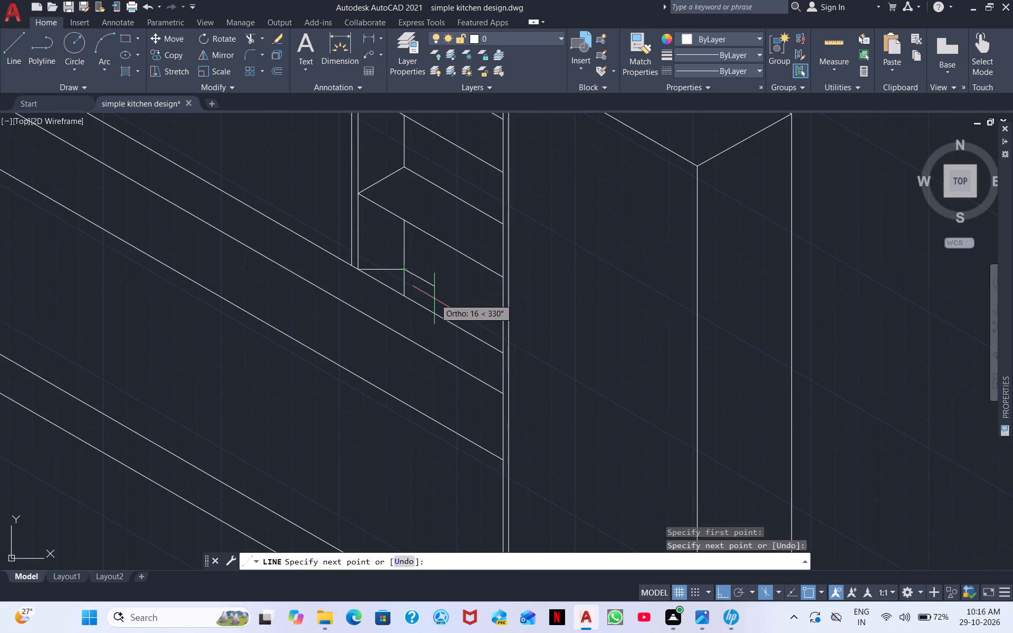
key("Escape")
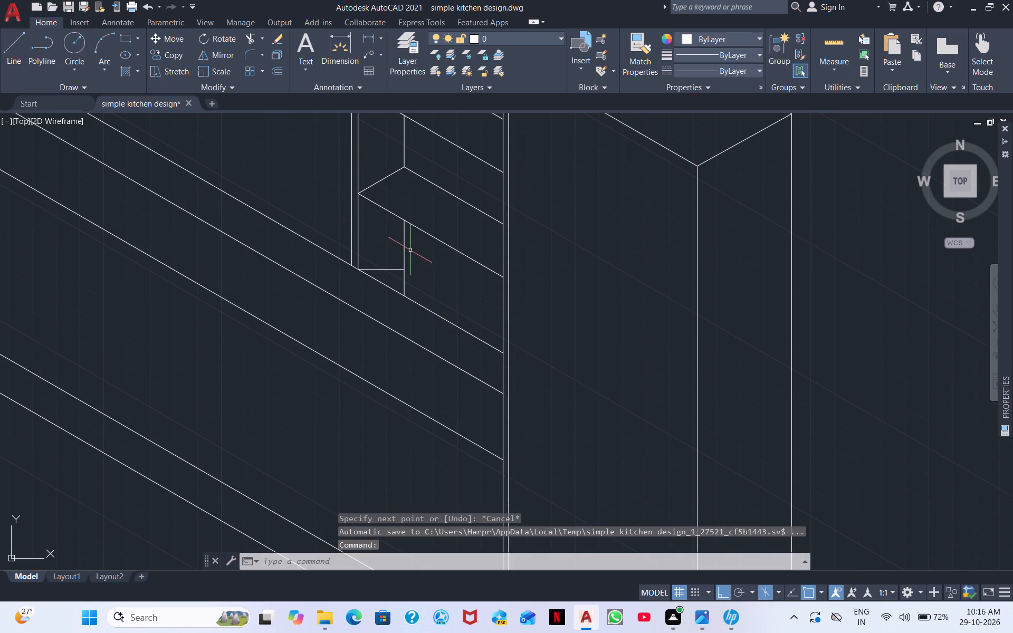
Draw a 30° line from the inner divider's foot on the worktop's back edge up to the back vertical line.
scroll(343, 191, "down", 1)
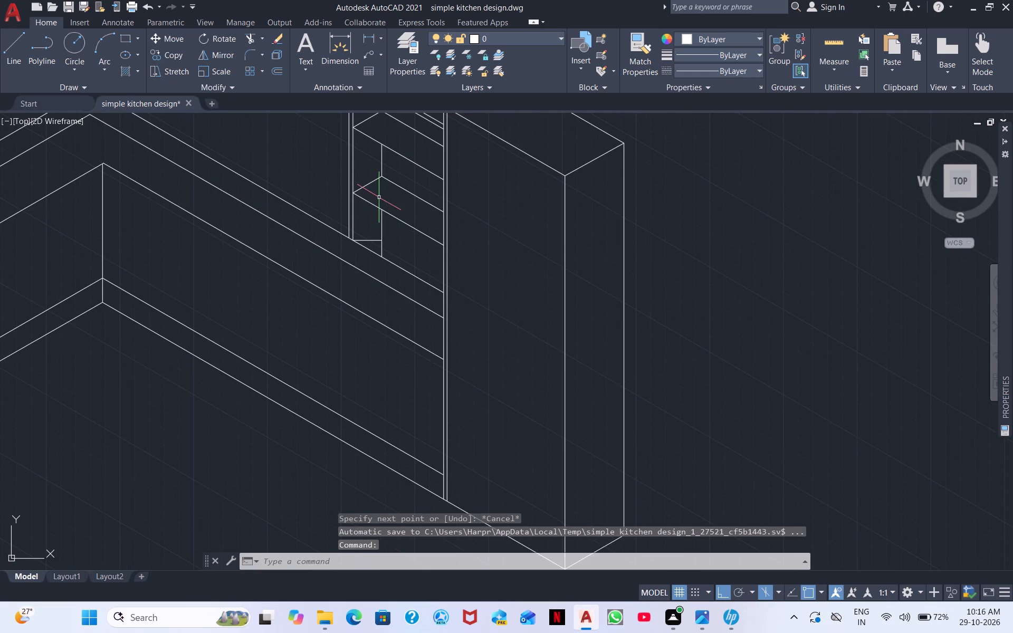
middle_click_drag(399, 213, 472, 256)
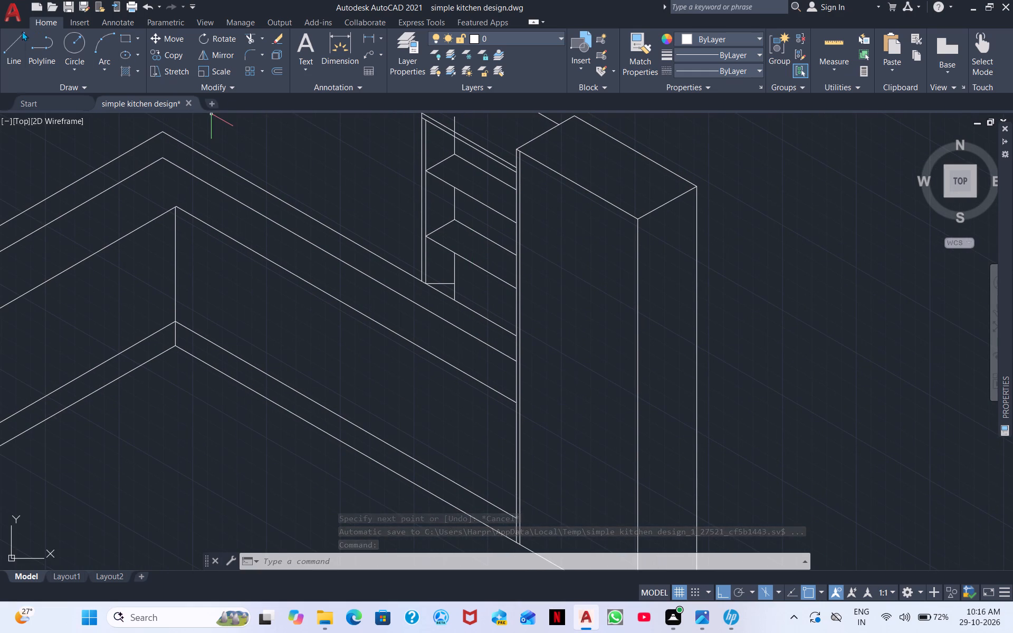
left_click(11, 44)
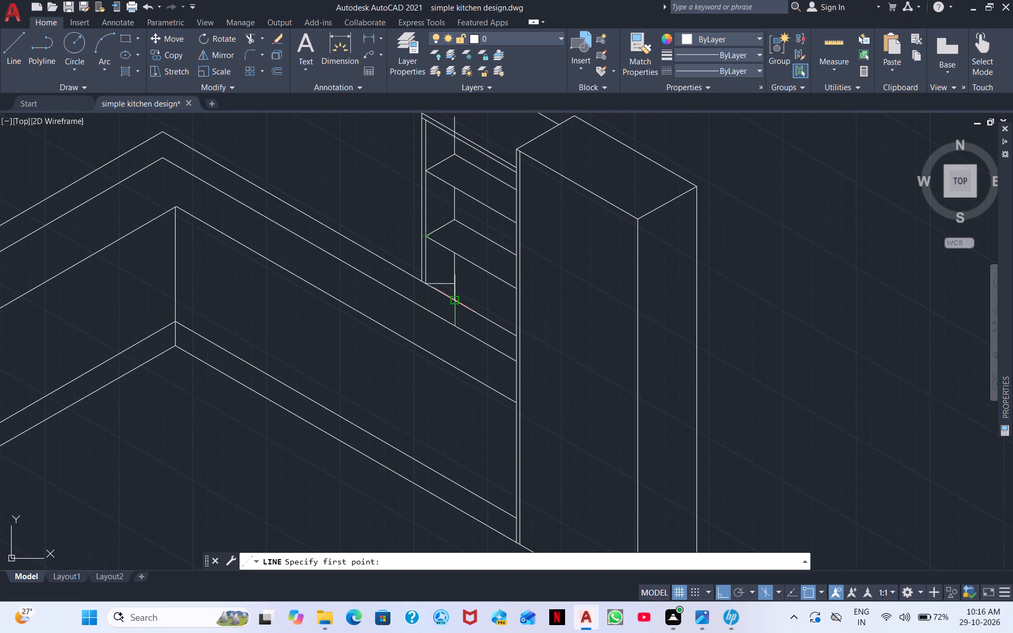
scroll(458, 291, "up", 3)
left_click(323, 256)
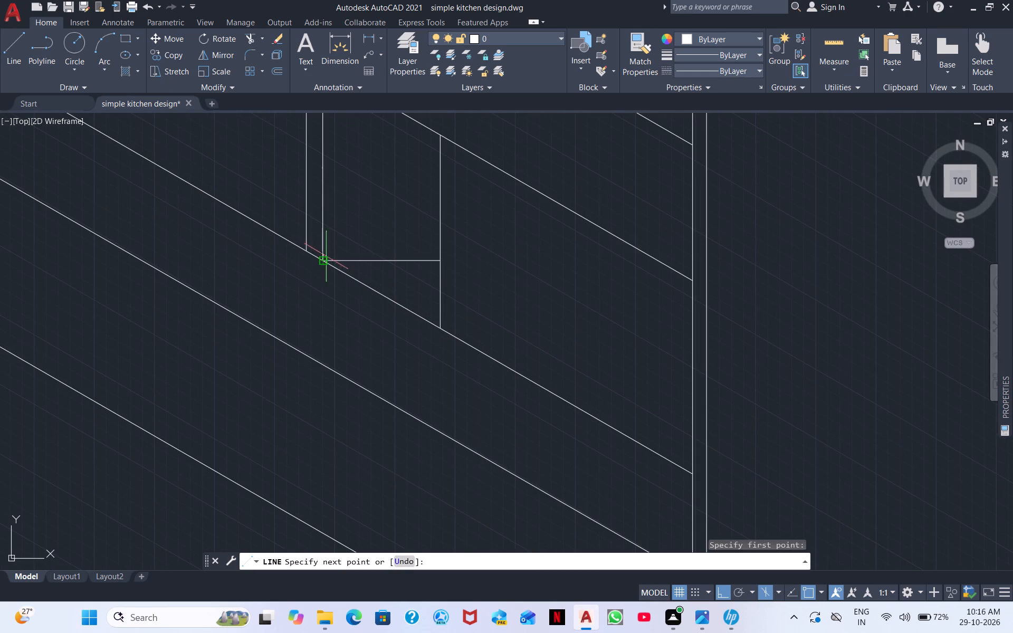
key("F5")
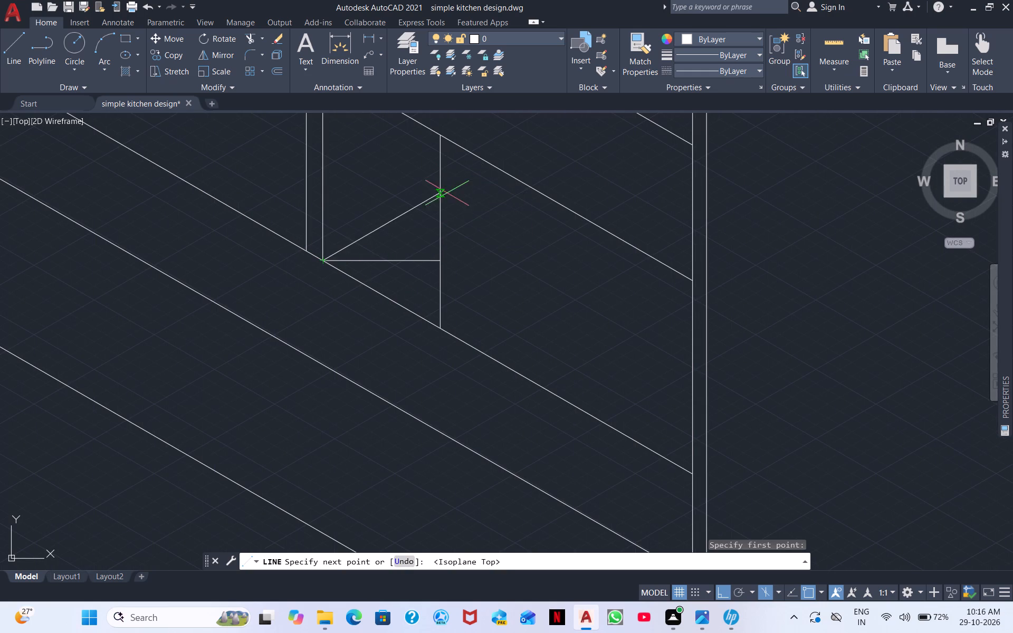
scroll(442, 199, "down", 2)
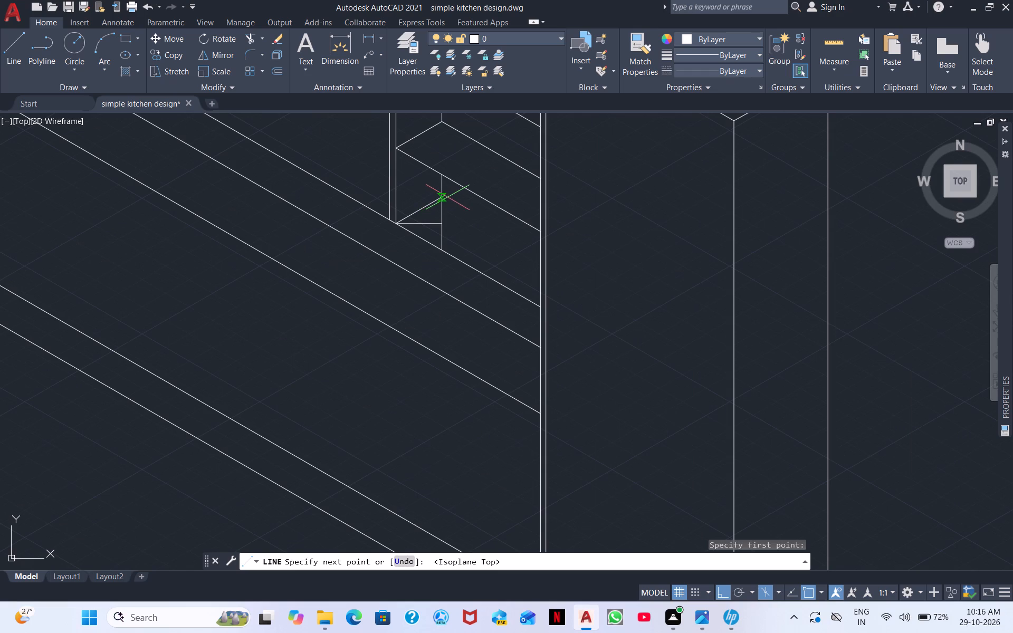
left_click(444, 198)
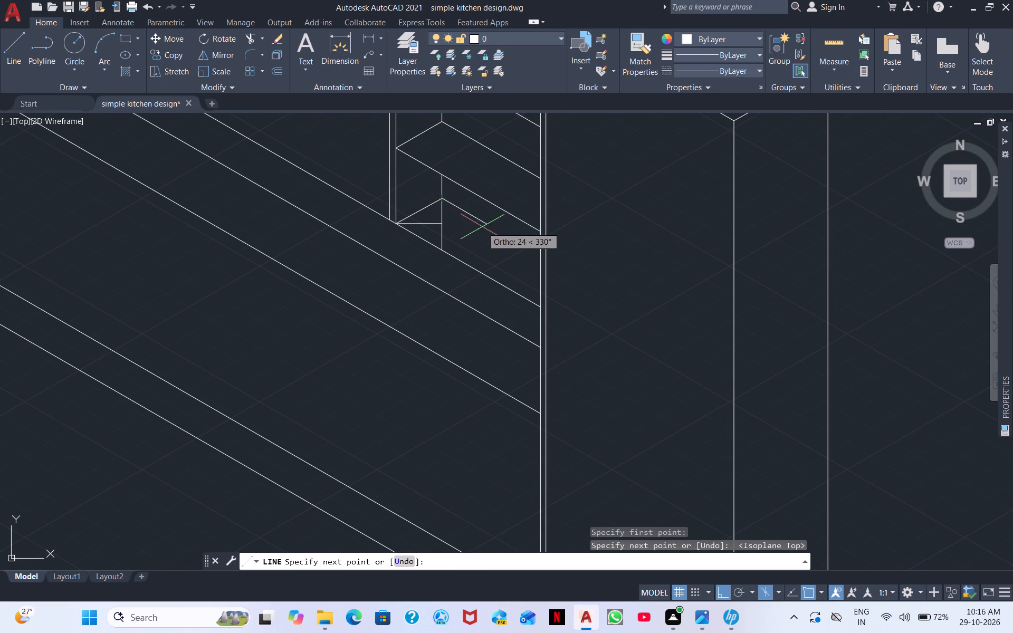
scroll(509, 262, "down", 2)
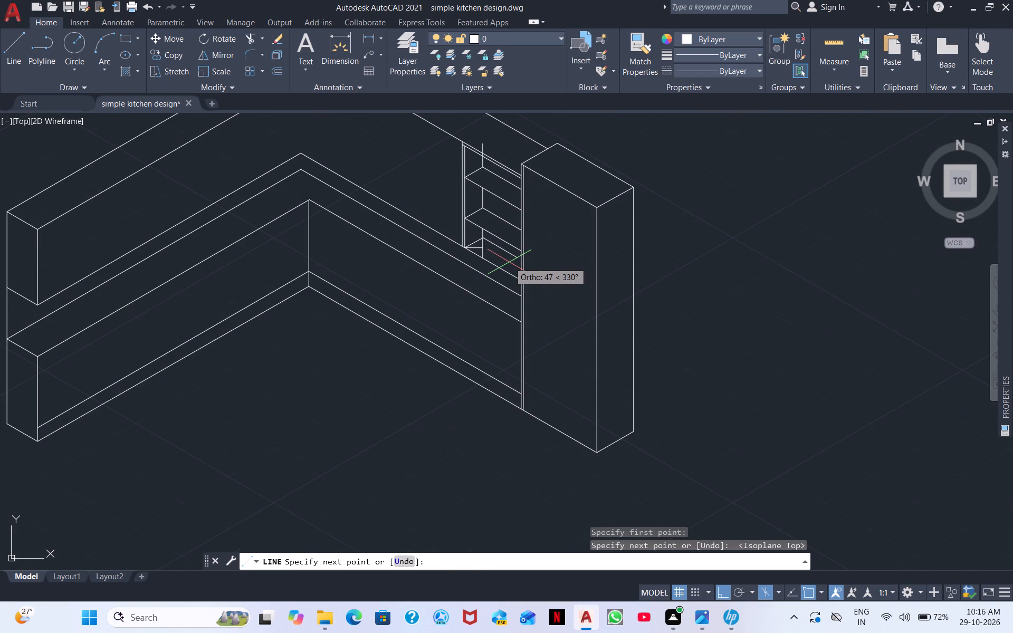
scroll(497, 248, "up", 2)
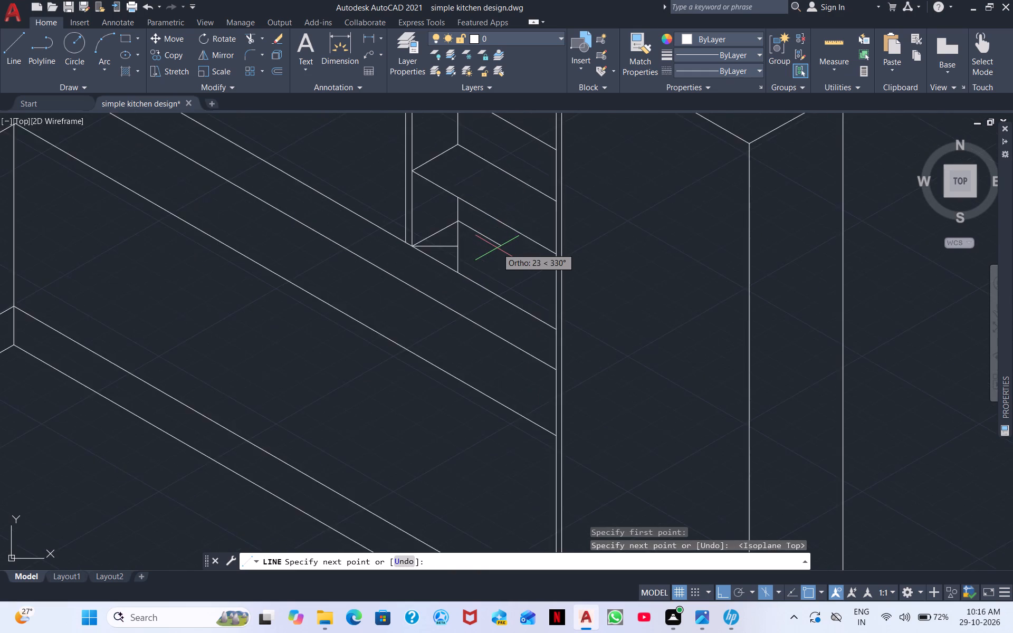
scroll(497, 248, "up", 1)
key("ctrl+alt+shift+super+space")
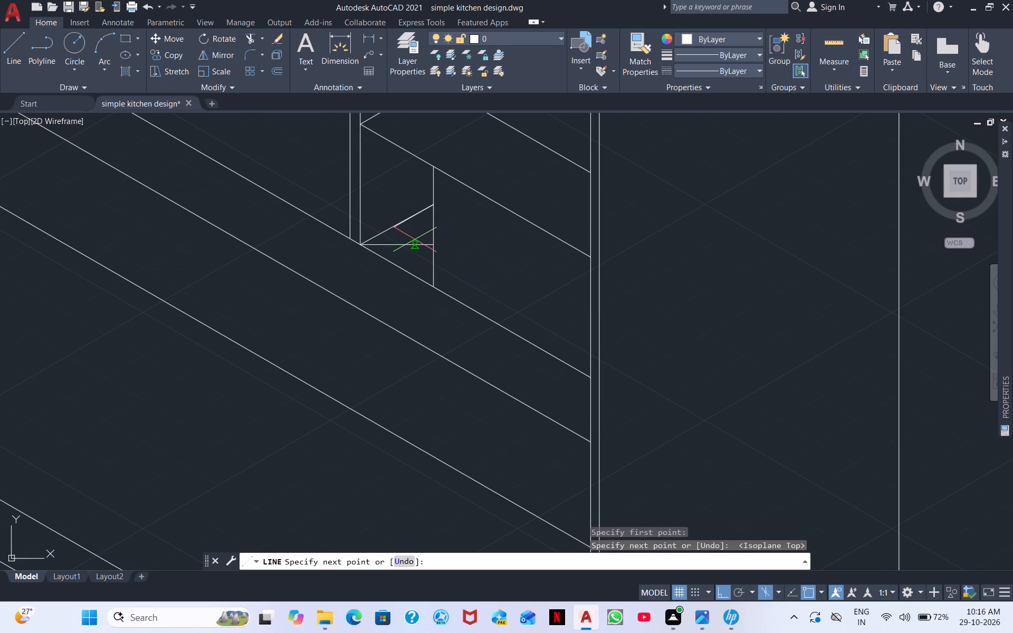
key("Escape")
Erase the horizontal line and the 30° line between the inner divider's foot and the compartment's back vertical line.
left_click(427, 247)
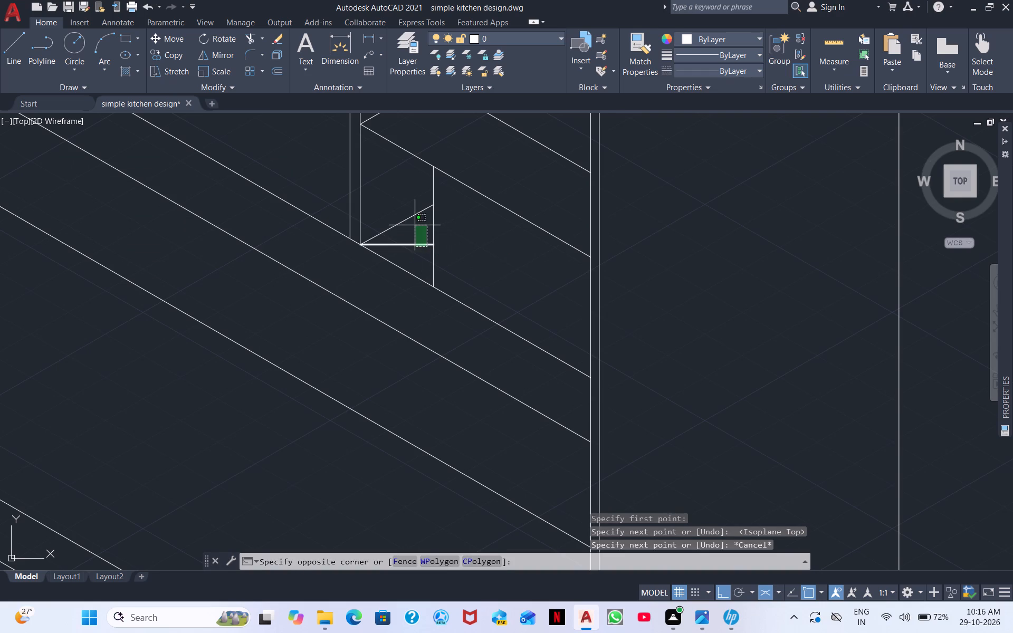
left_click(410, 208)
right_click(459, 270)
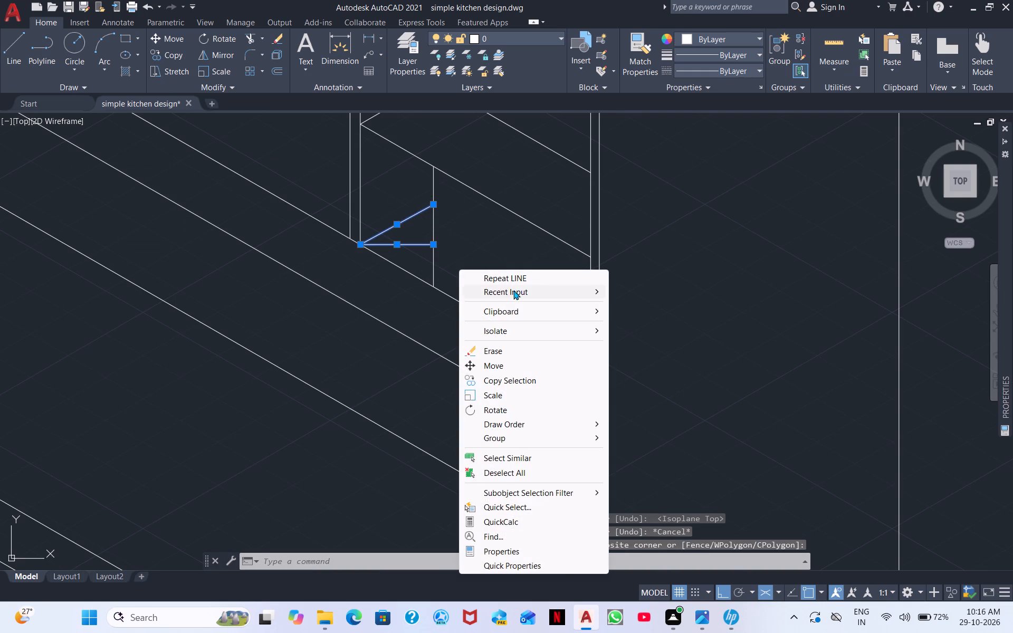
double_click(504, 351)
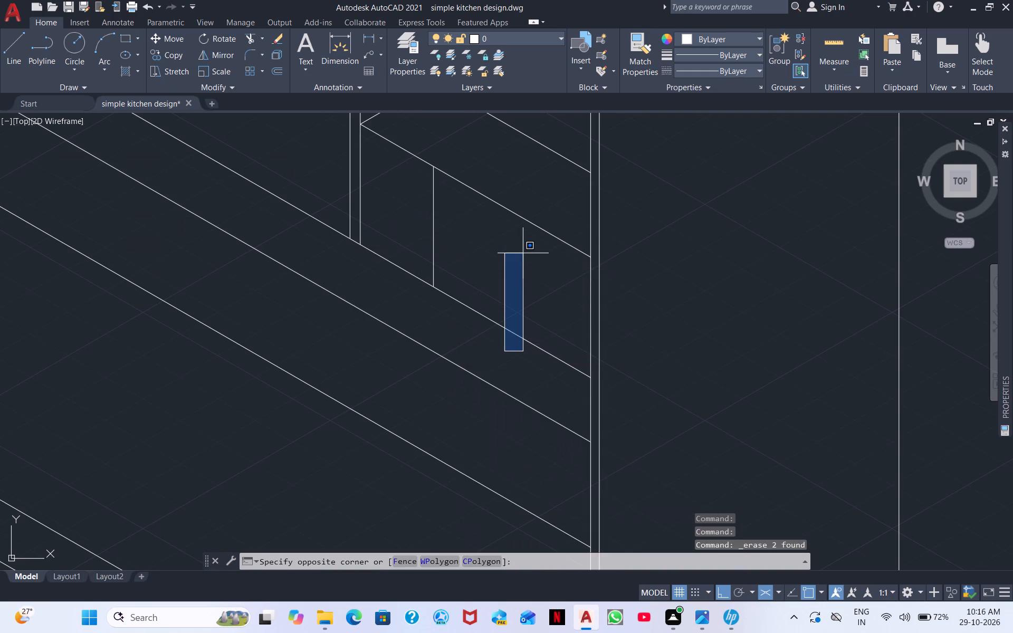
left_click(467, 337)
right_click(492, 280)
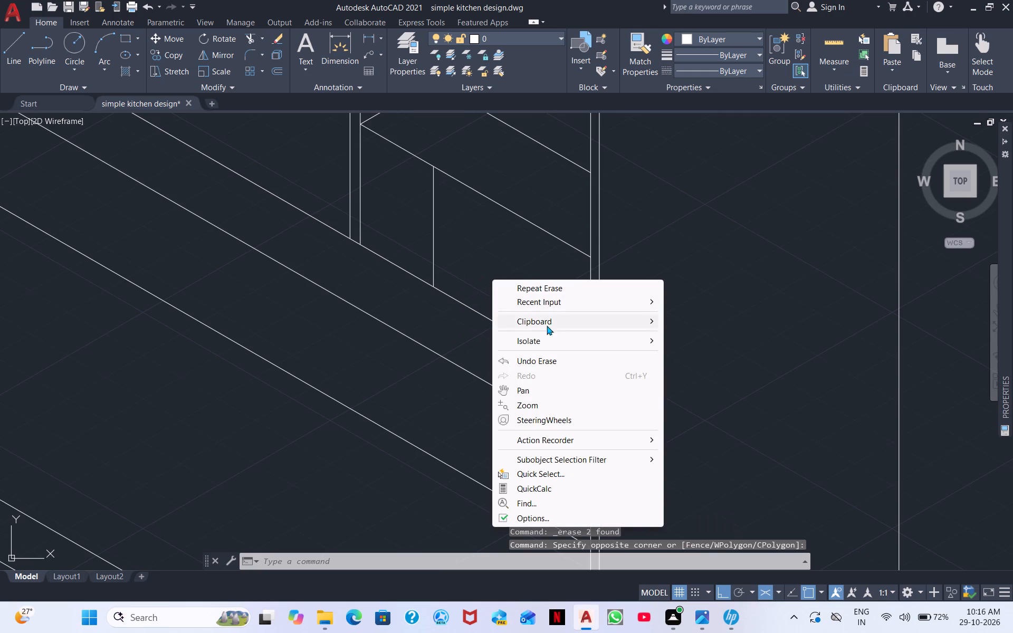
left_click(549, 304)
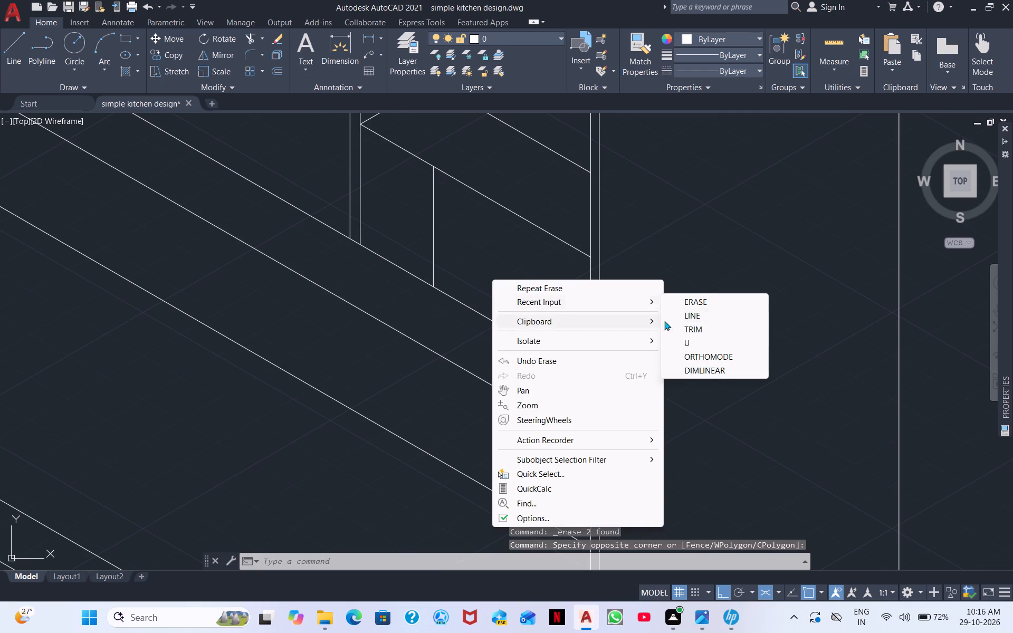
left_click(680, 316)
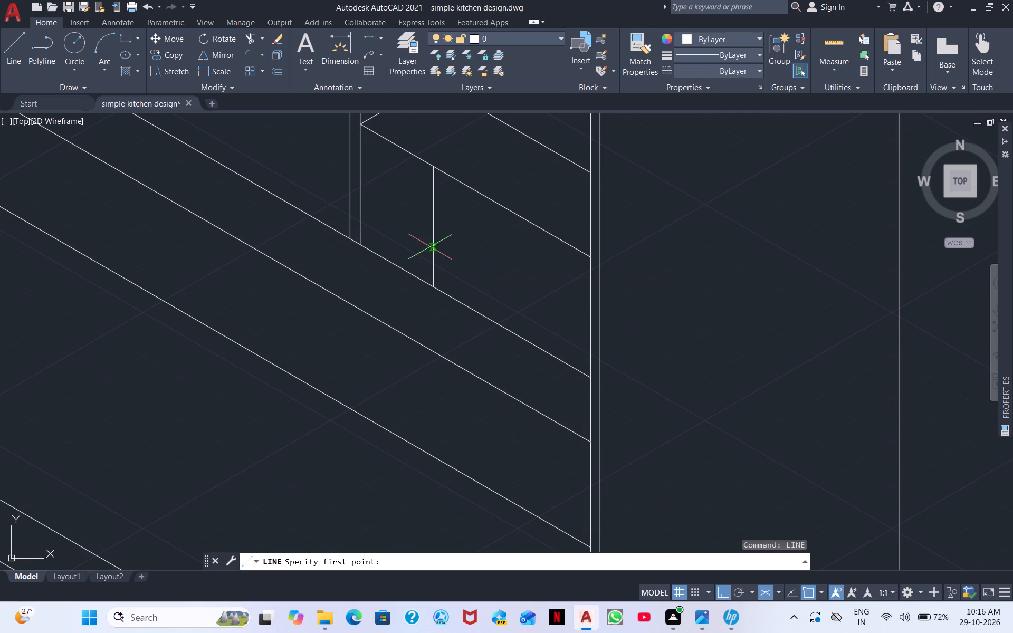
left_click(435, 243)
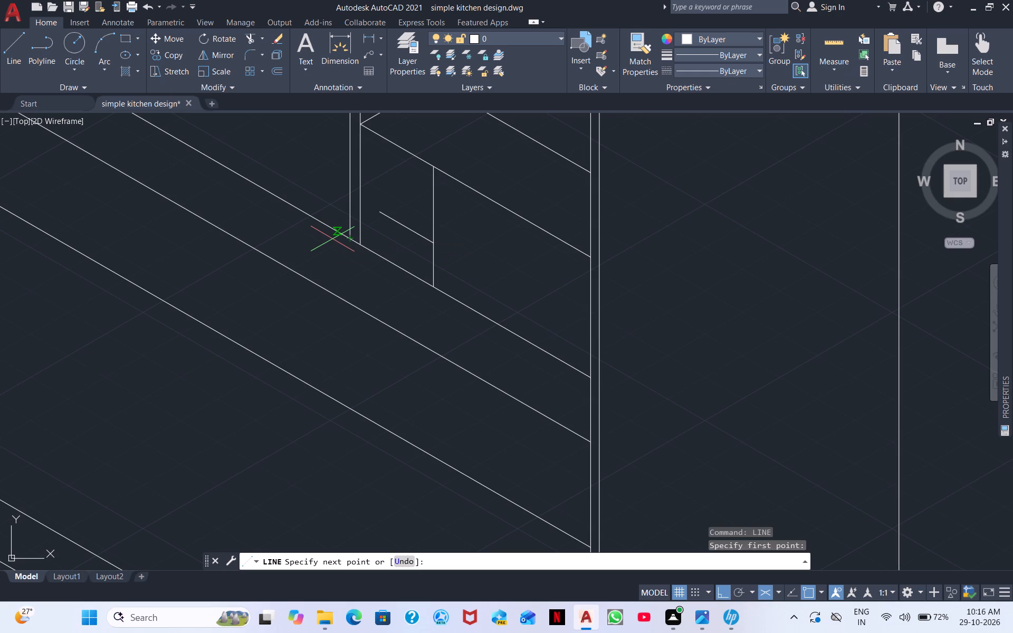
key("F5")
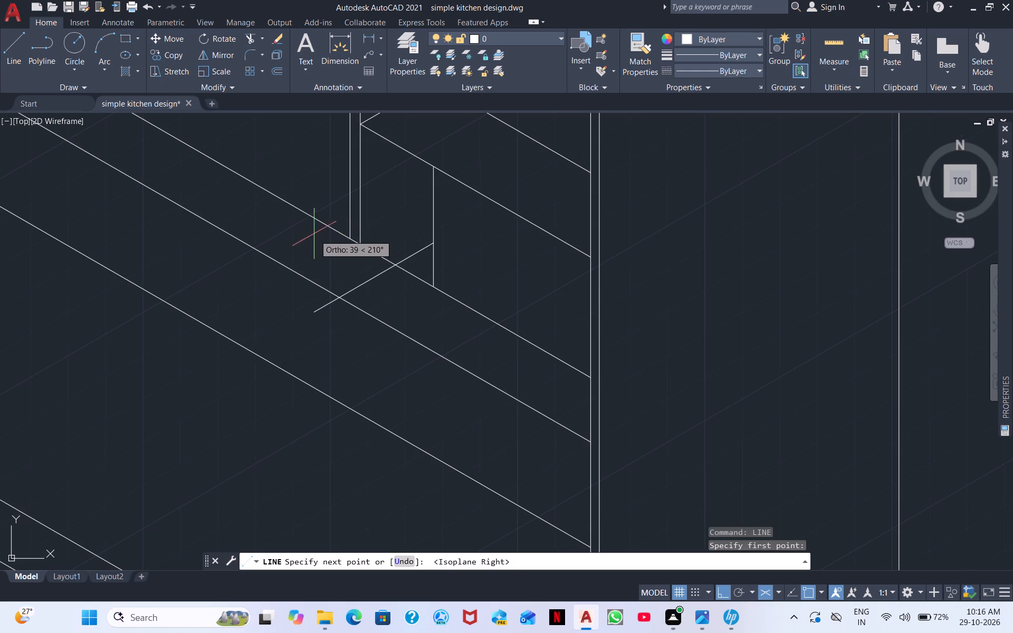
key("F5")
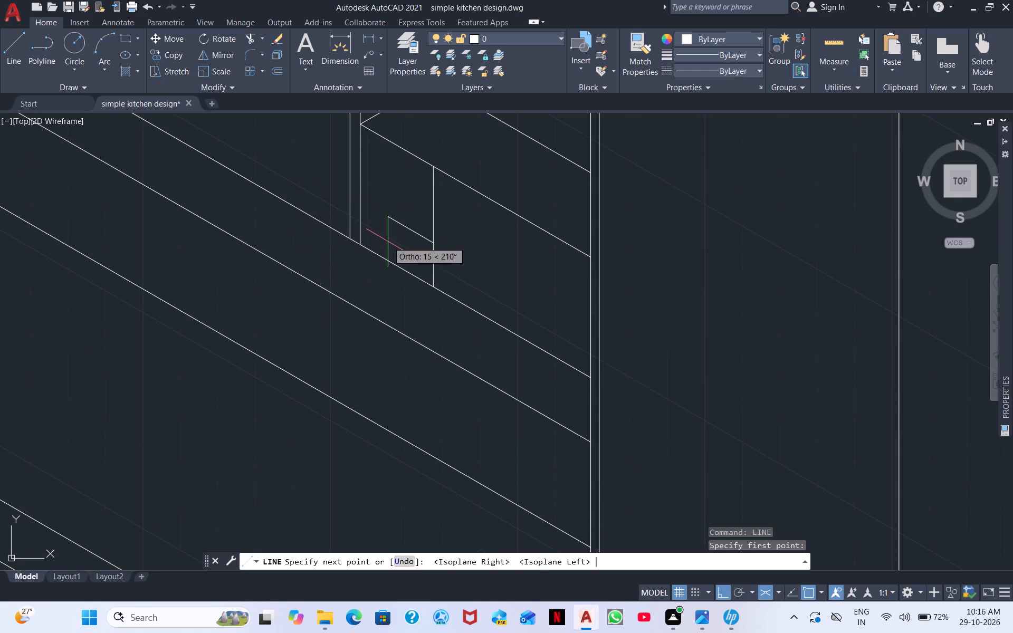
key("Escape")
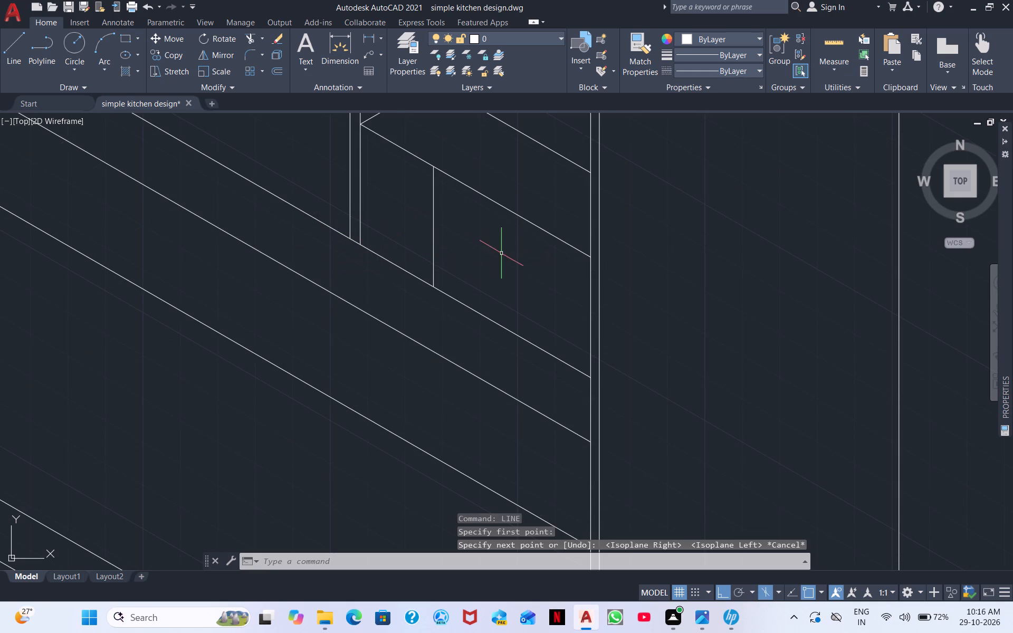
Draw a 30° line from the worktop's back edge, just beside the inner divider's foot, up to the compartment's back vertical line.
right_click(501, 253)
left_click(538, 262)
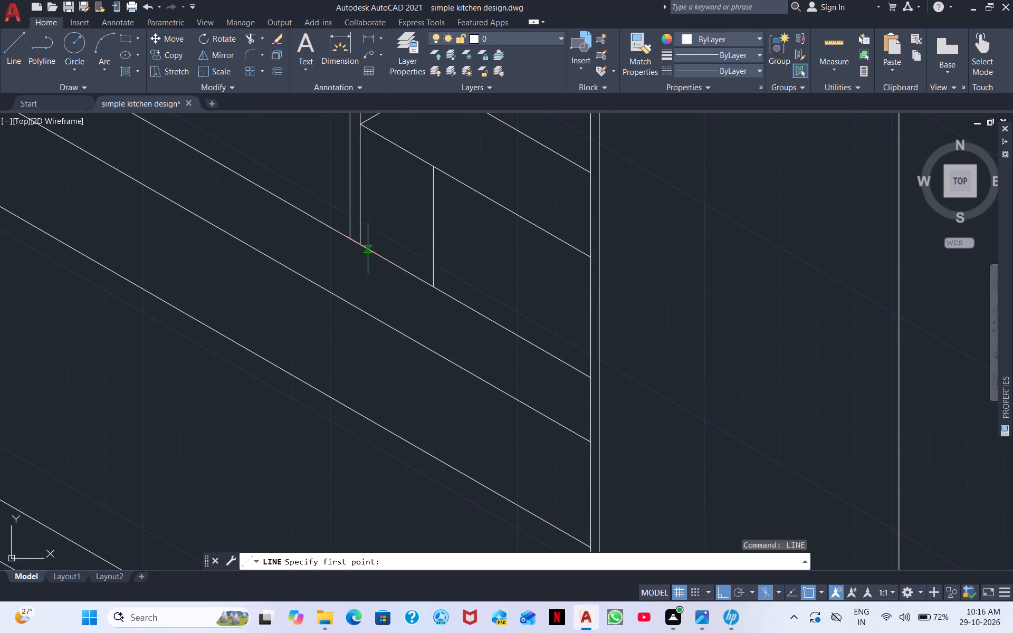
left_click(374, 252)
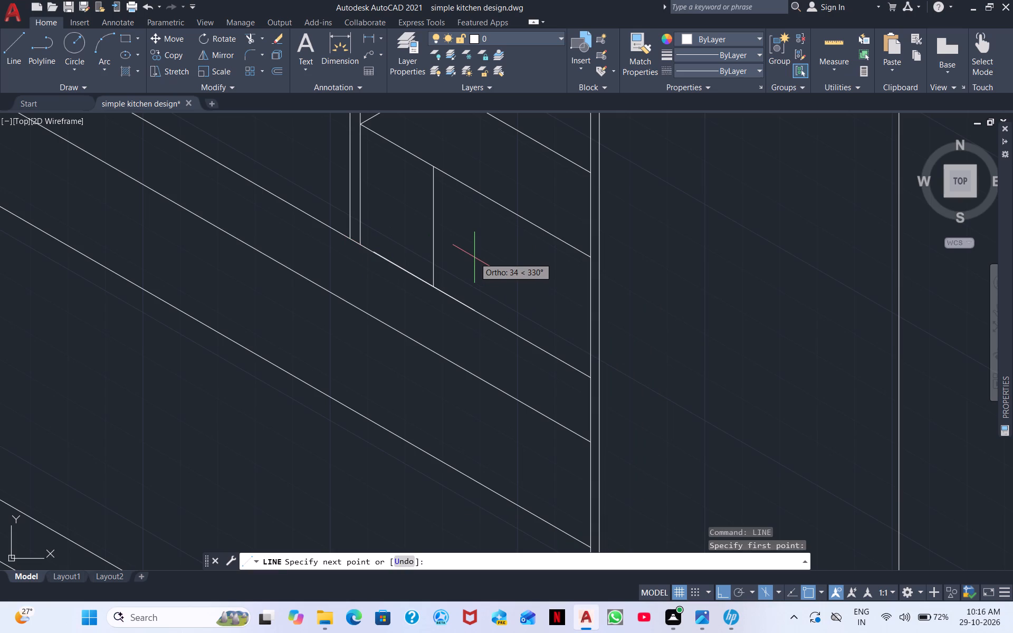
key("F5")
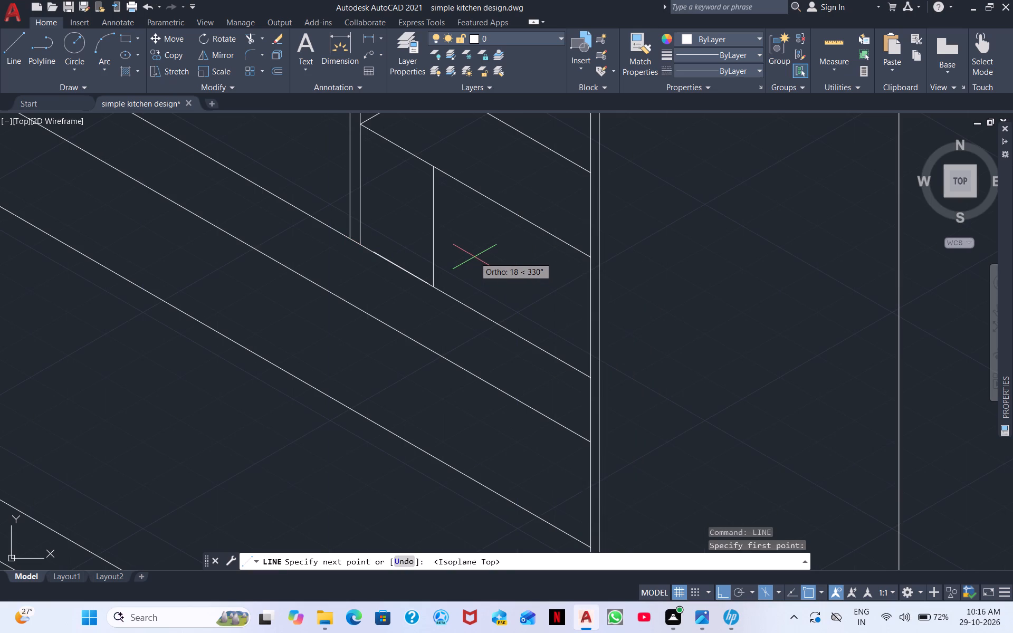
key("F5")
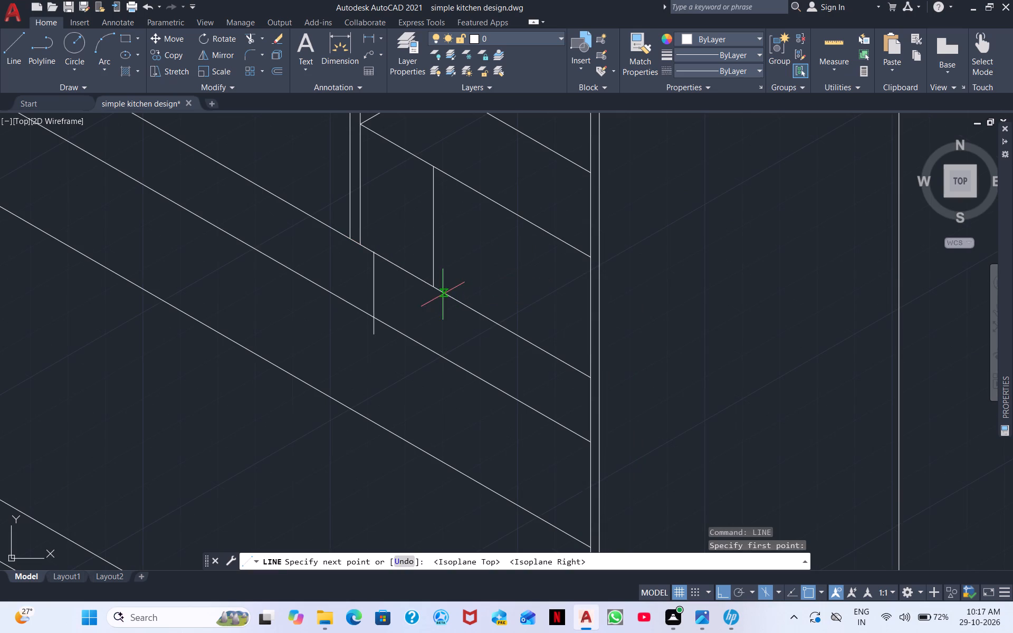
scroll(488, 267, "down", 2)
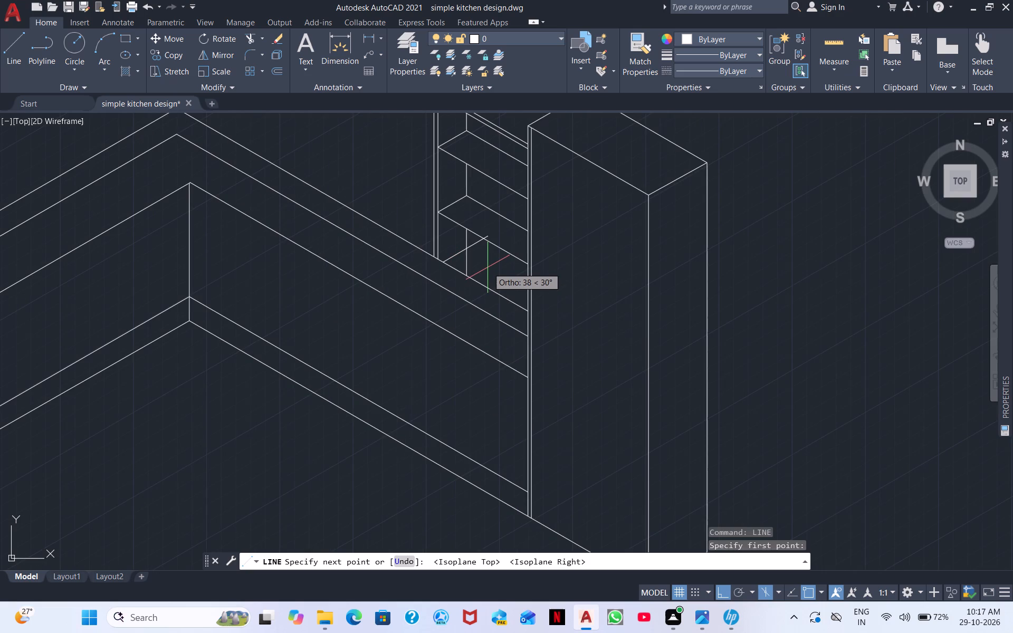
middle_click_drag(472, 276, 465, 285)
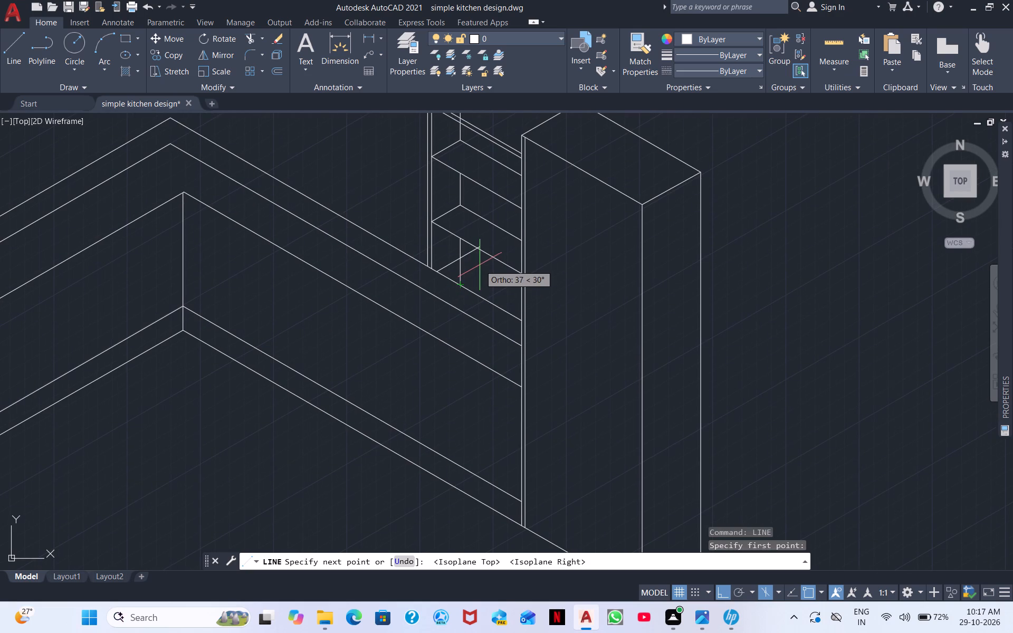
scroll(467, 269, "up", 4)
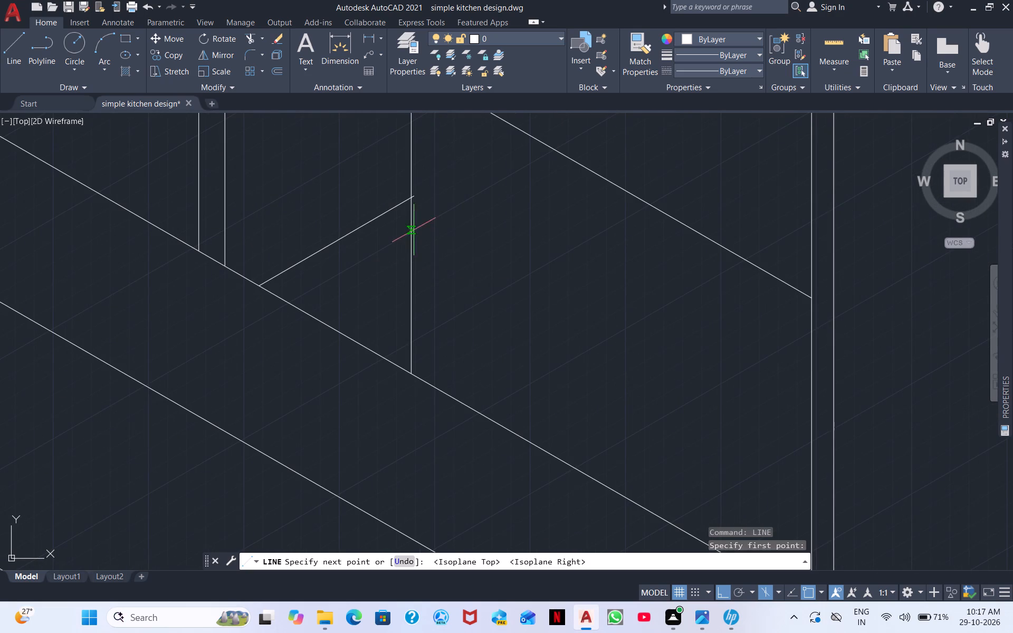
left_click(414, 197)
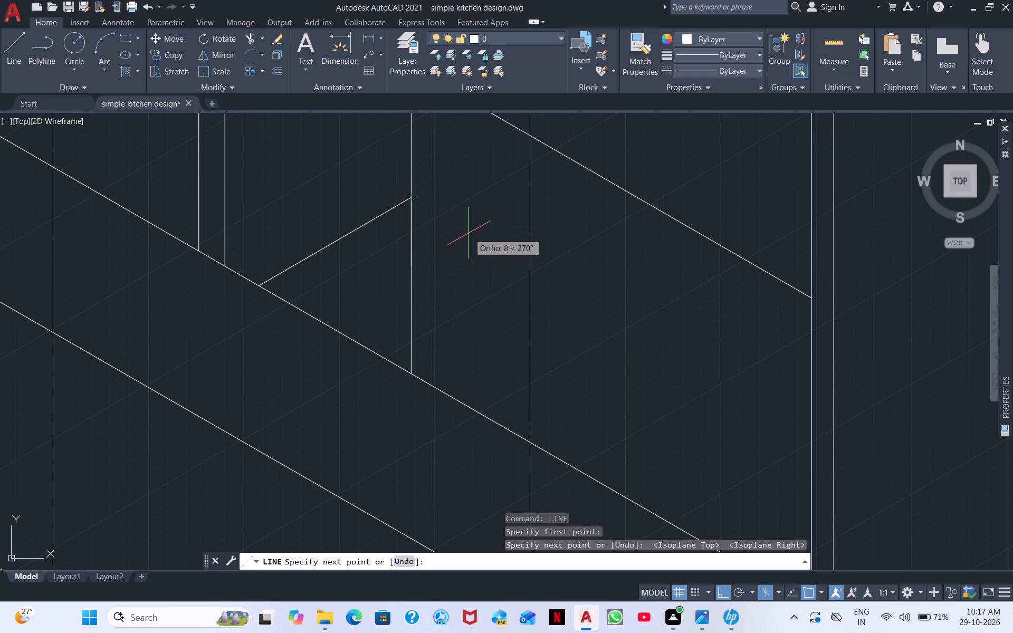
Continue the line from the back vertical line, parallel to the worktop's back edge, past the tall cabinet's side lines.
key("F5")
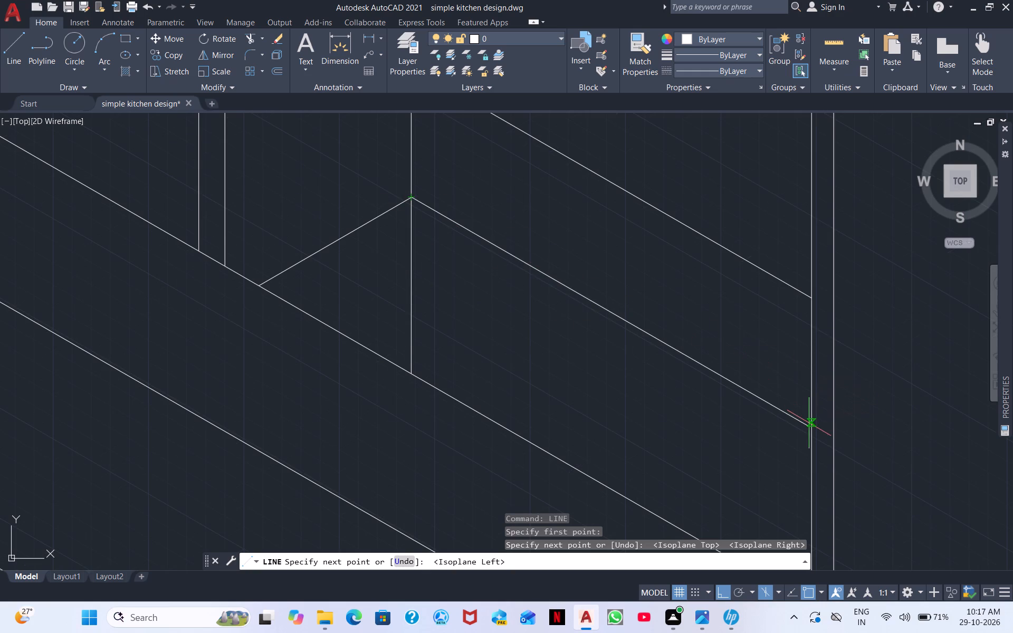
double_click(809, 422)
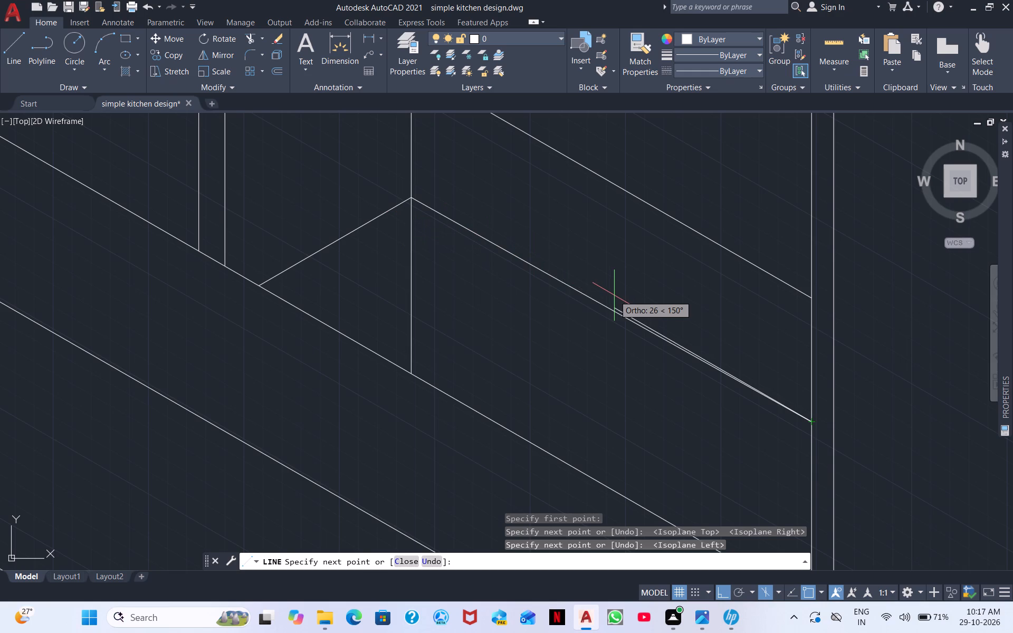
key("ctrl+z")
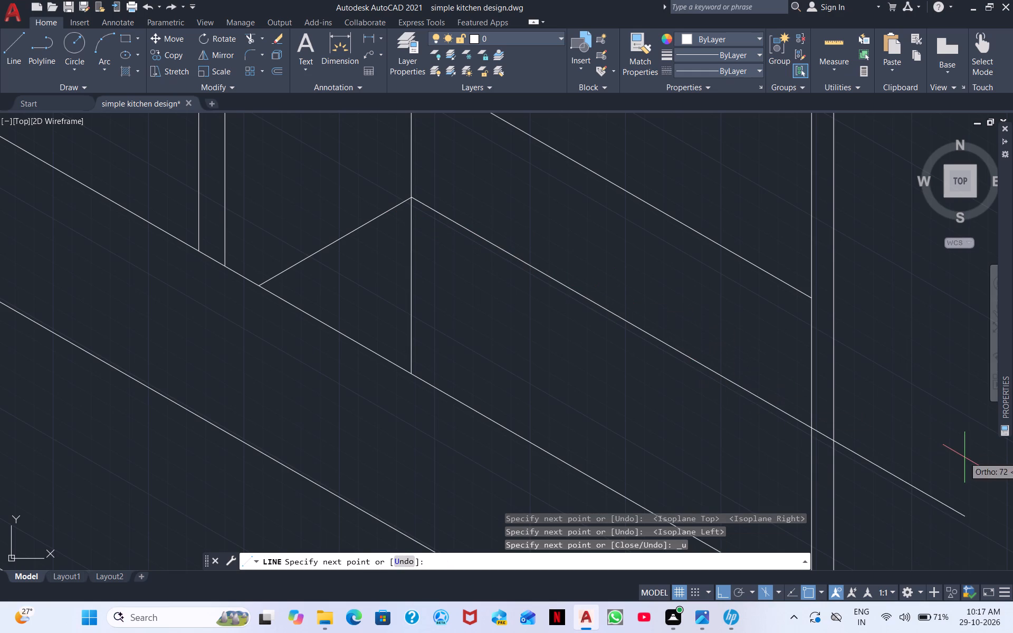
left_click(964, 457)
key("Escape")
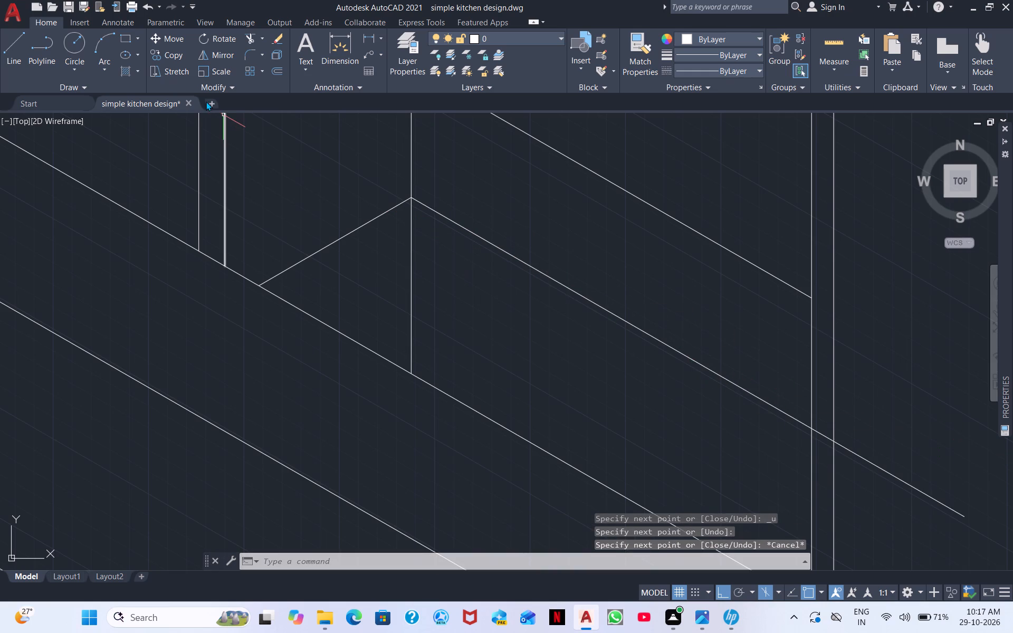
Trim the back vertical below the new bottom corner, and the new back edge beyond the tall cabinet's inner side line.
left_click(251, 37)
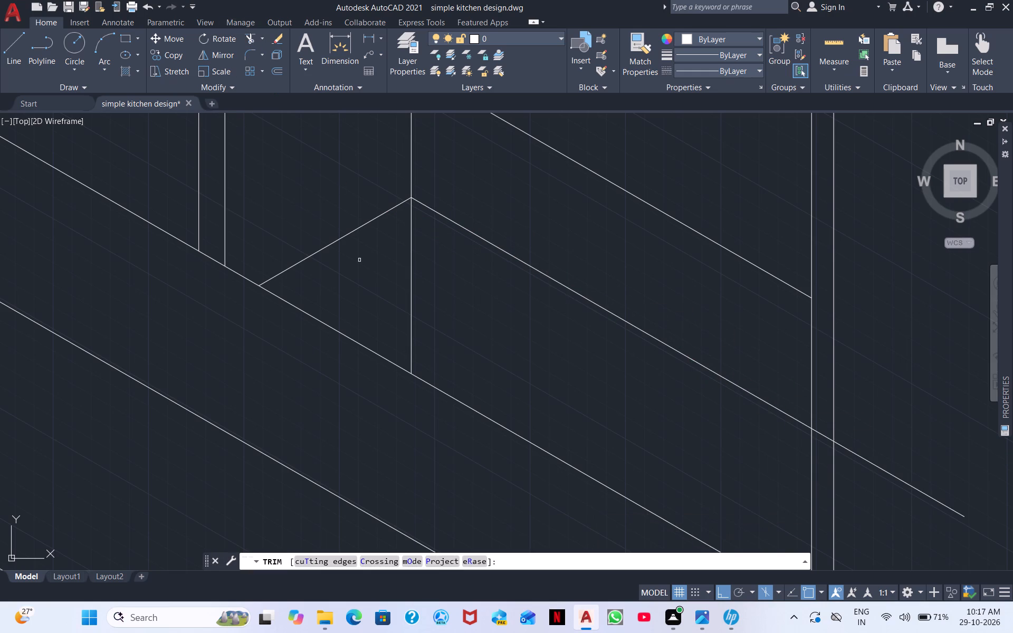
left_click_drag(415, 274, 378, 270)
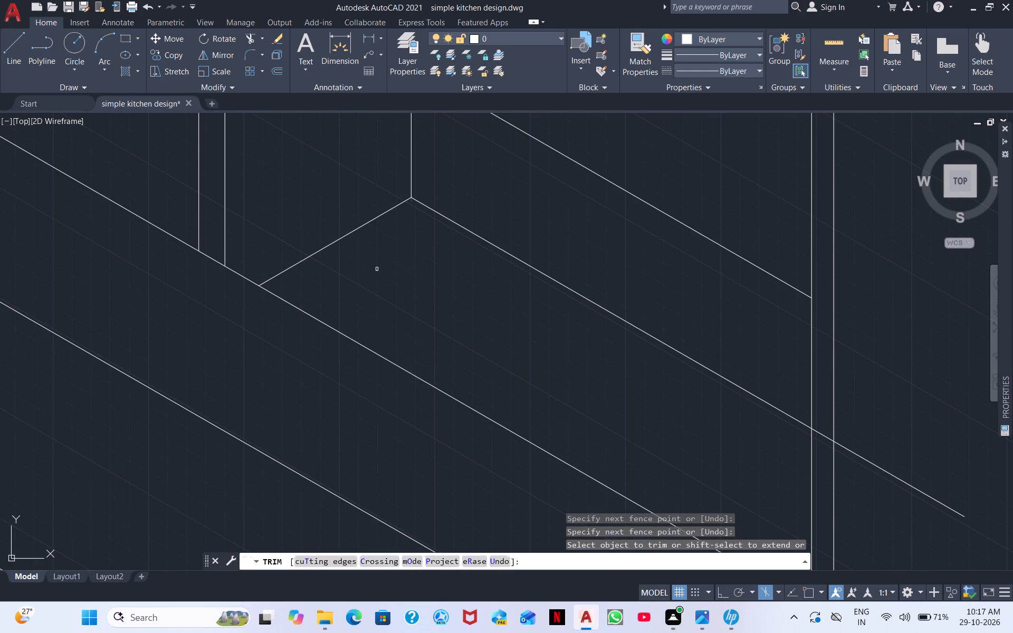
scroll(493, 302, "down", 2)
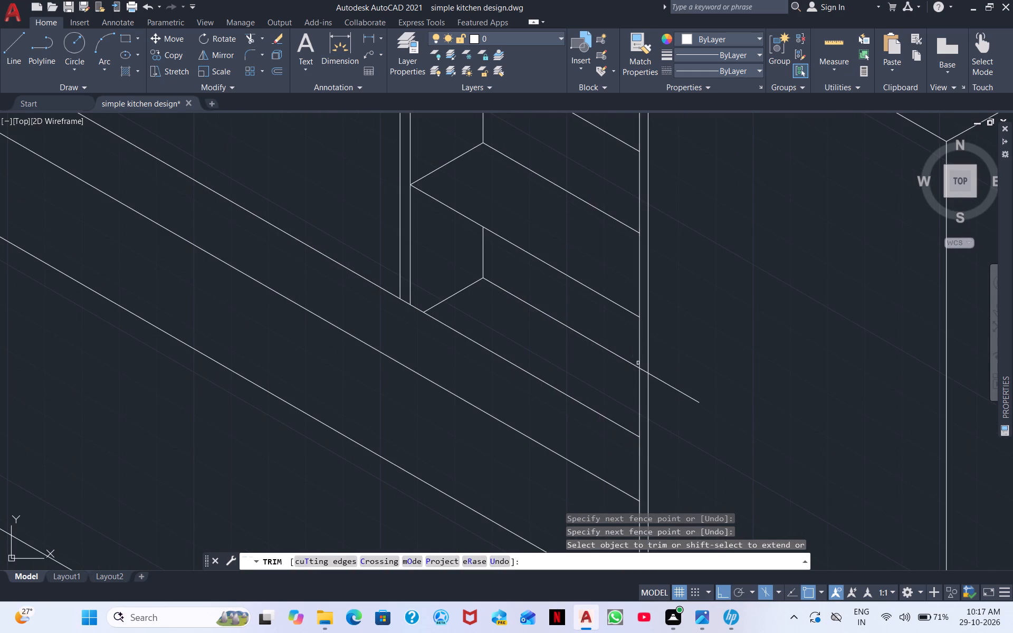
left_click(645, 371)
left_click_drag(666, 380, 666, 385)
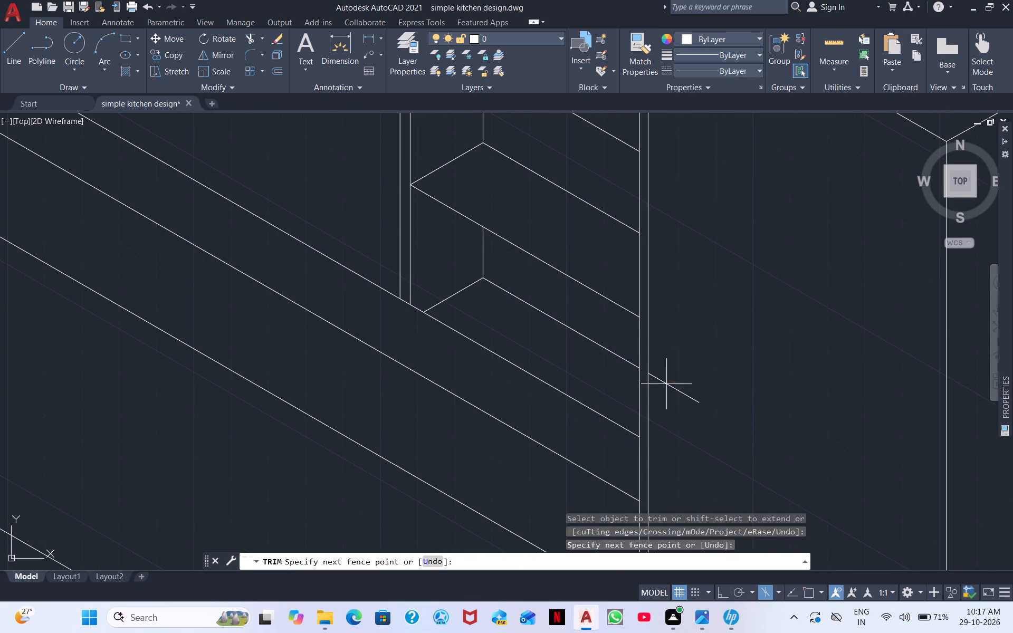
left_click_drag(666, 385, 670, 393)
scroll(541, 322, "down", 2)
scroll(431, 185, "up", 2)
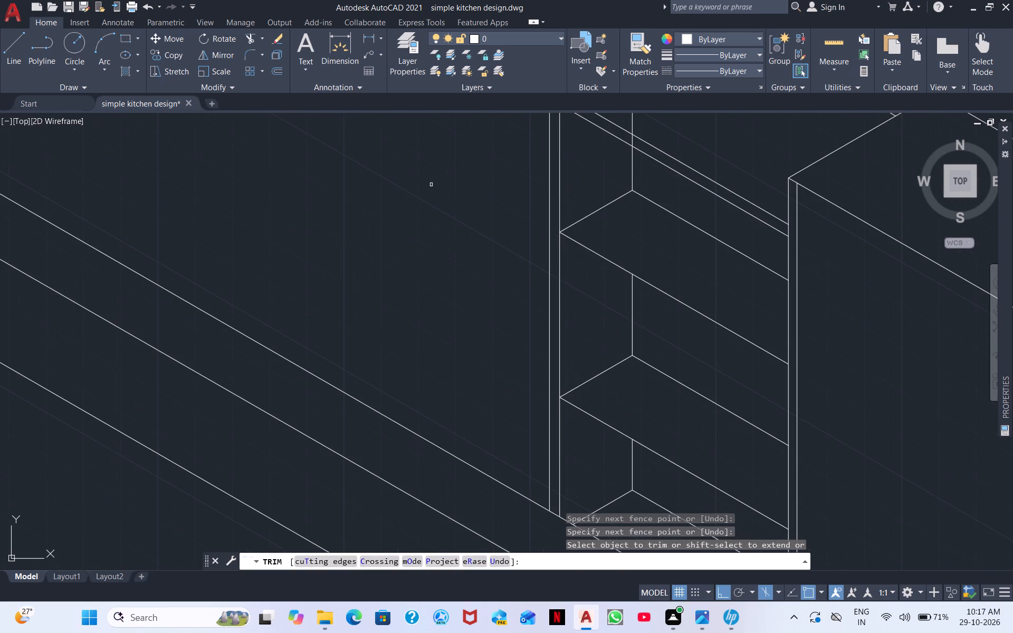
right_click(431, 185)
left_click(482, 192)
Trim the compartment's back vertical line above the top panel's lower edge.
scroll(478, 222, "down", 1)
scroll(595, 267, "down", 1)
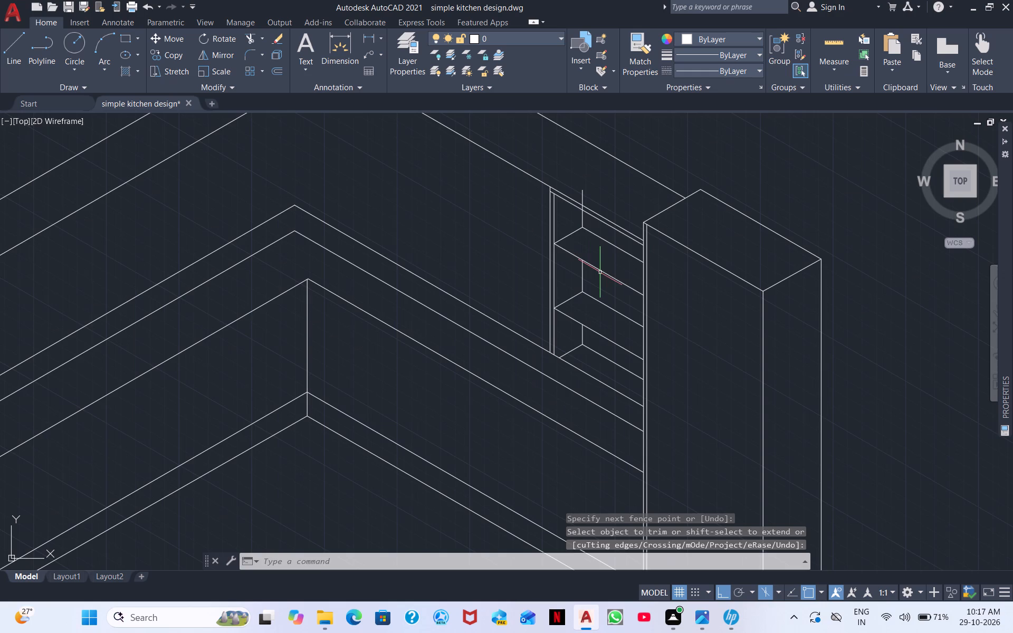
right_click(595, 182)
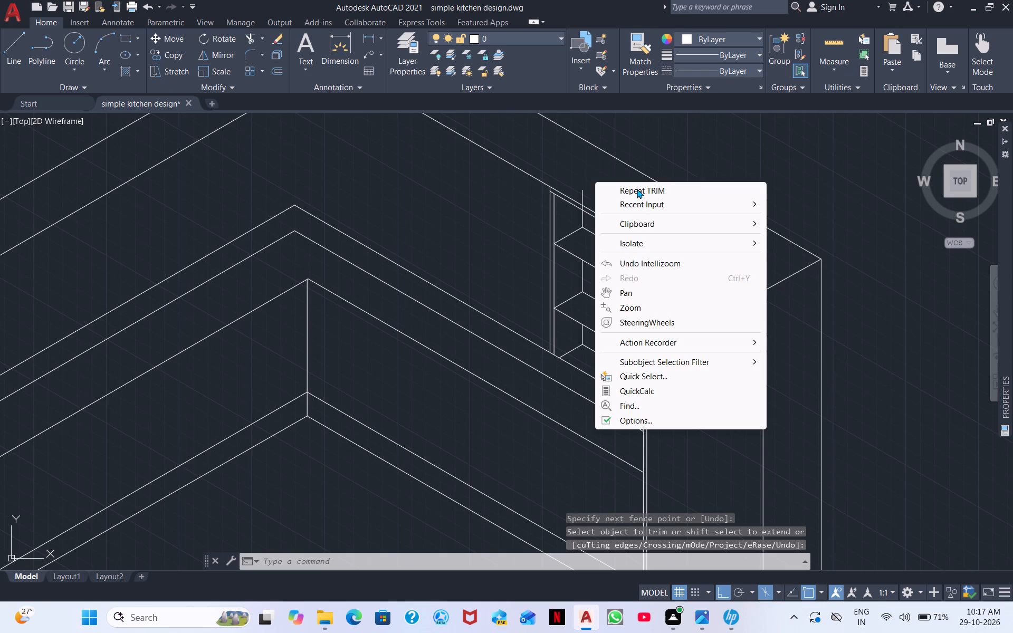
left_click(637, 189)
scroll(561, 207, "up", 4)
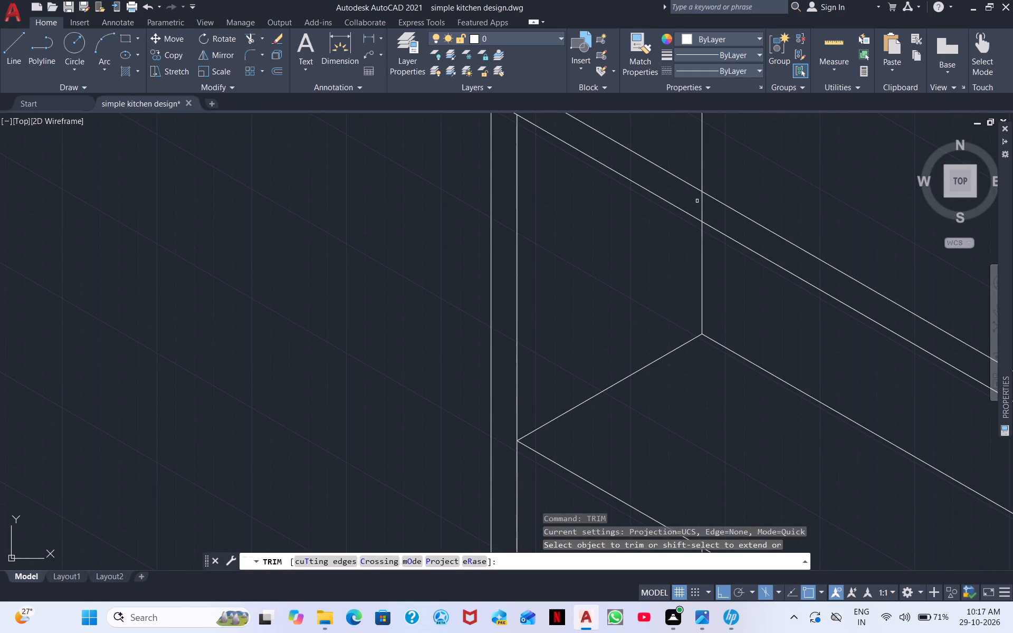
left_click_drag(697, 201, 723, 213)
left_click_drag(692, 176, 754, 193)
scroll(782, 195, "down", 3)
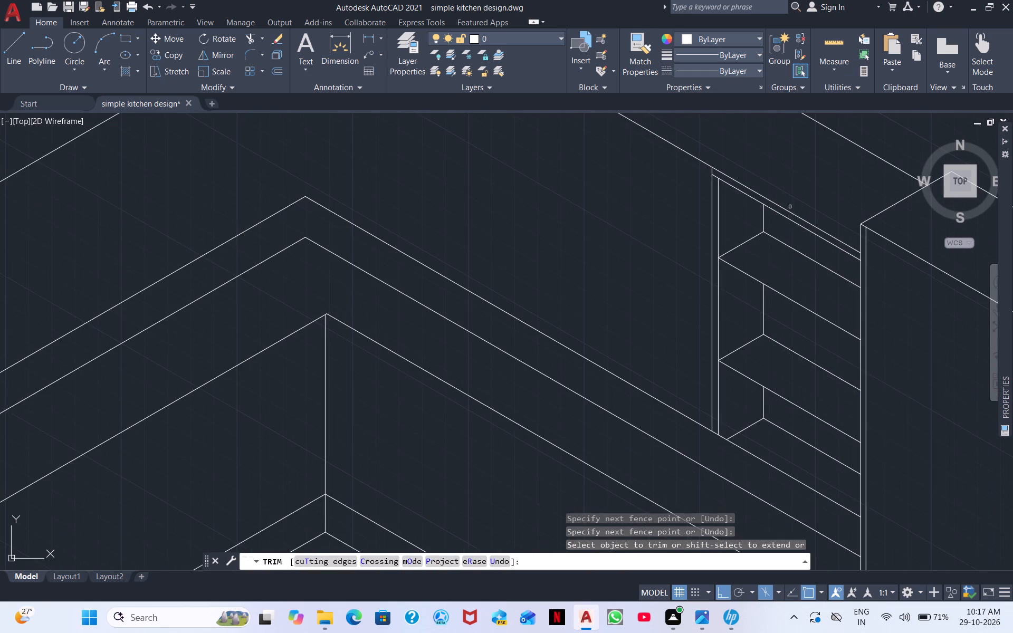
Trim the top panel's lower edge between the divider's two vertical lines.
middle_click_drag(791, 209, 576, 139)
scroll(441, 152, "up", 2)
middle_click_drag(561, 191, 525, 519)
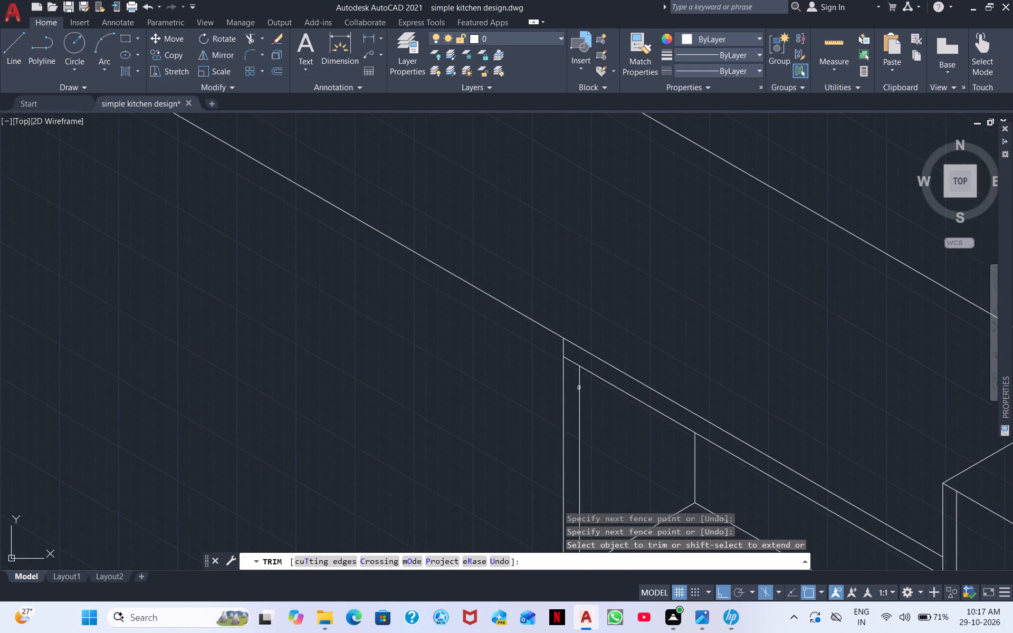
left_click(571, 361)
scroll(485, 346, "down", 2)
scroll(514, 399, "down", 1)
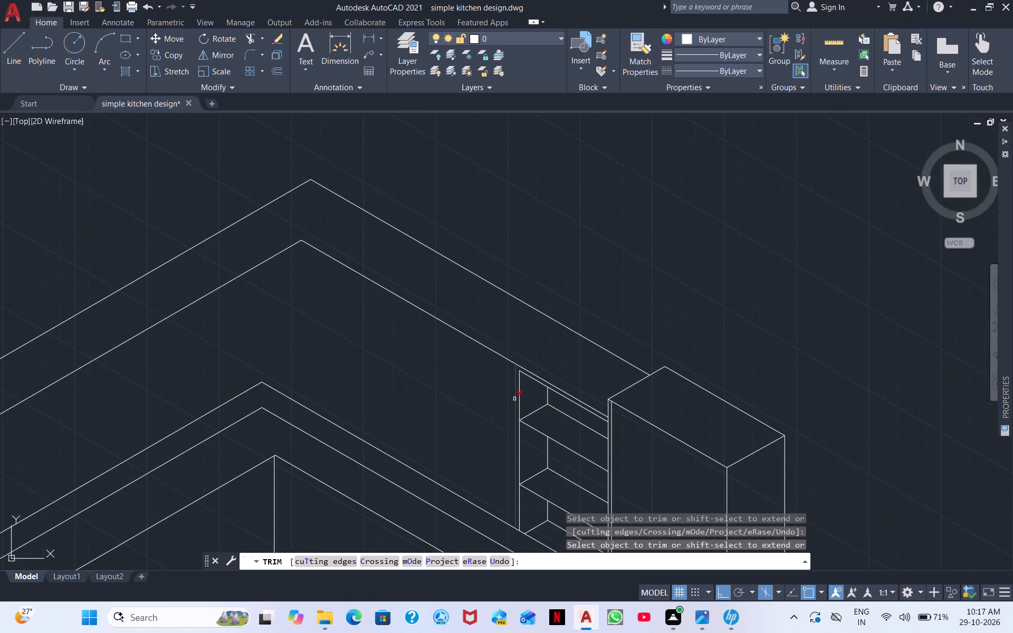
middle_click_drag(514, 399, 424, 261)
right_click(577, 400)
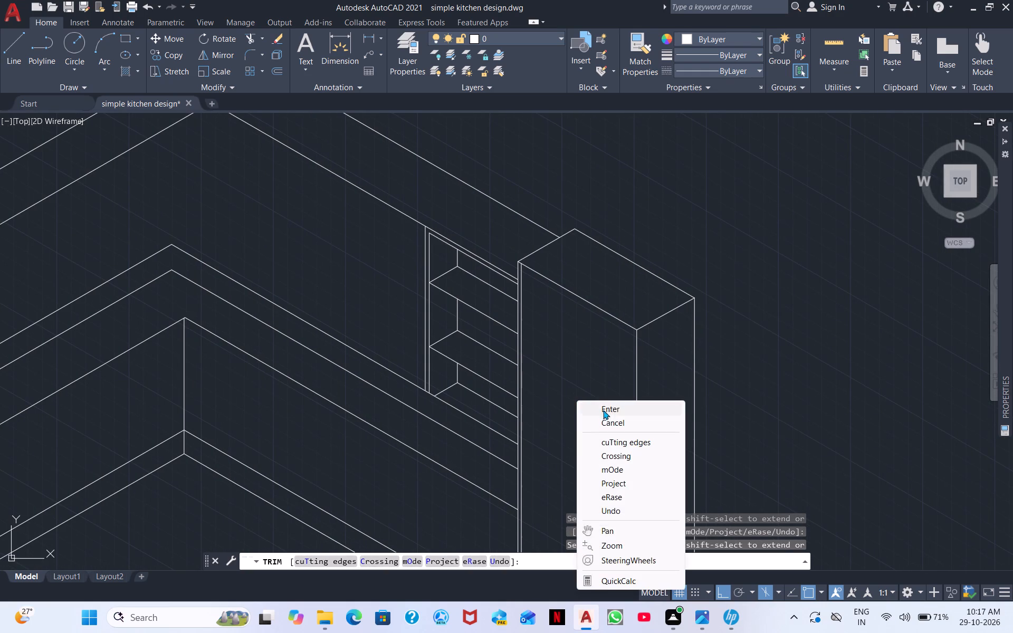
left_click(614, 407)
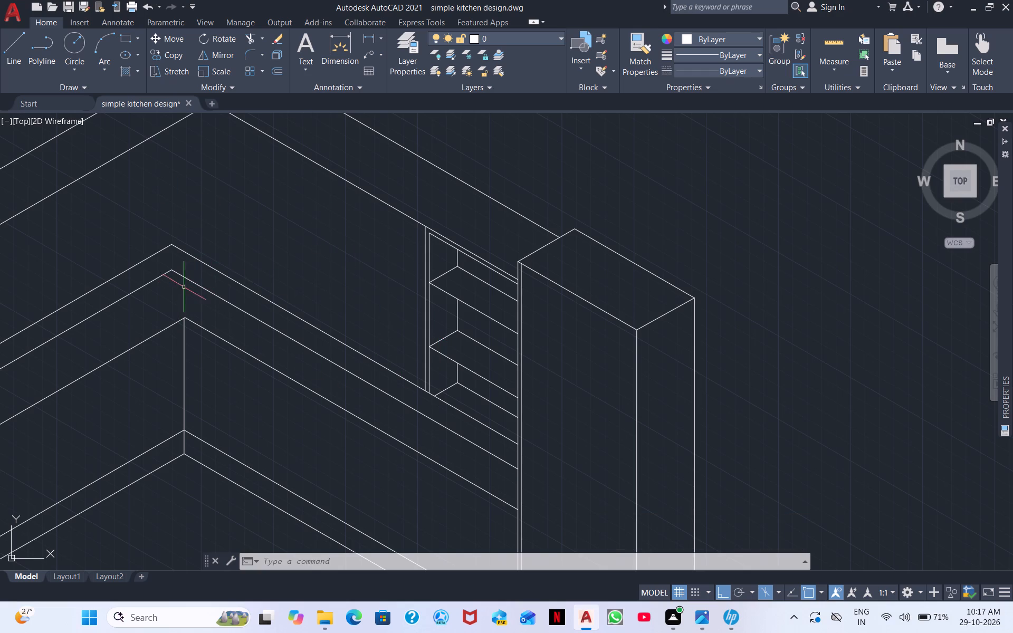
Trim away the worktop's back edge along the run between the inner corner and the tall cabinet.
scroll(121, 252, "down", 2)
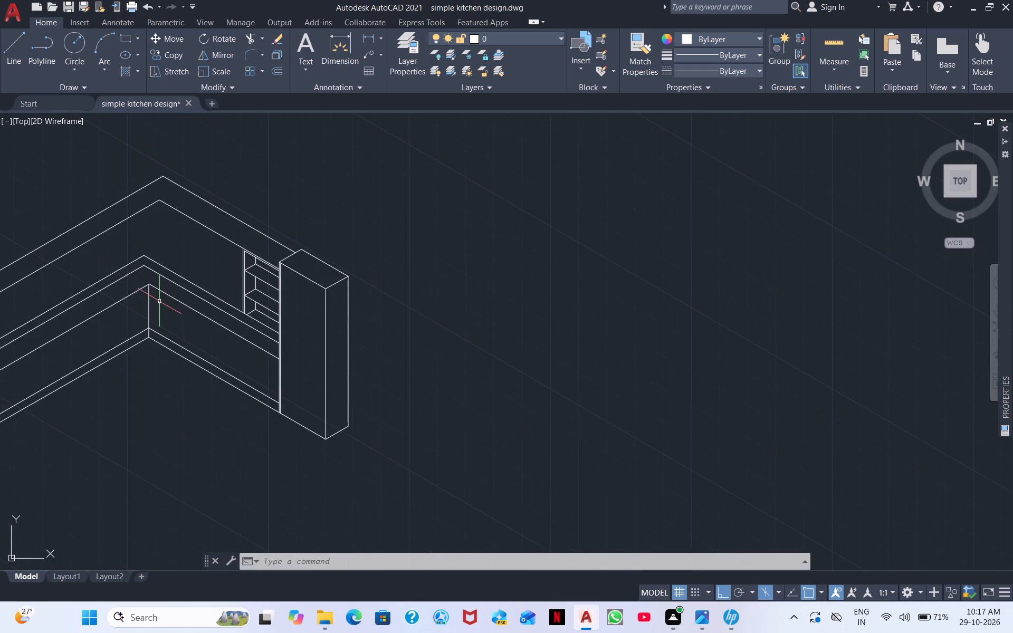
middle_click_drag(271, 328, 342, 348)
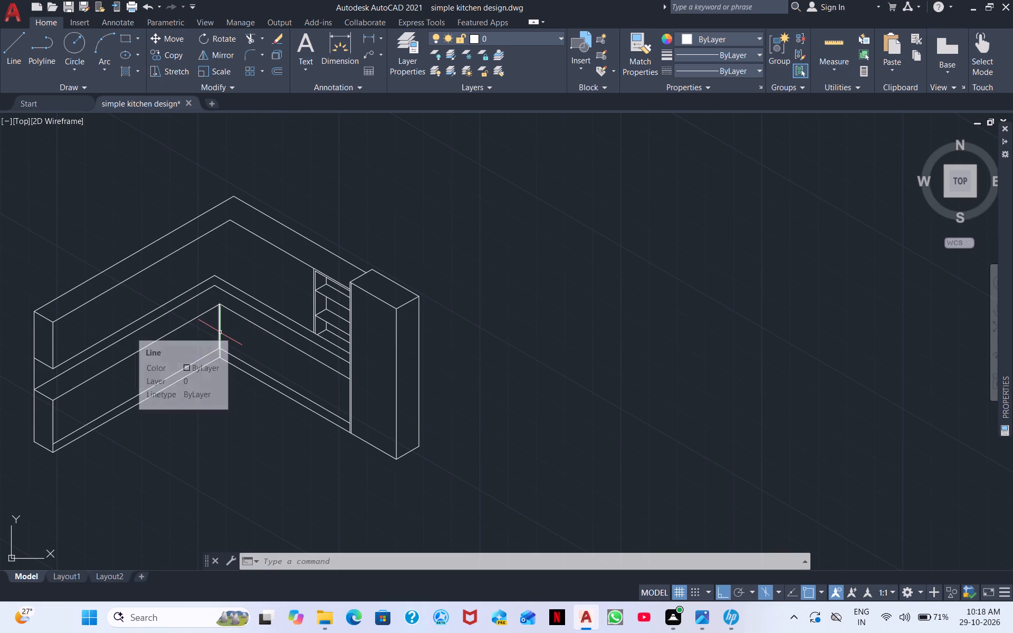
scroll(198, 254, "up", 2)
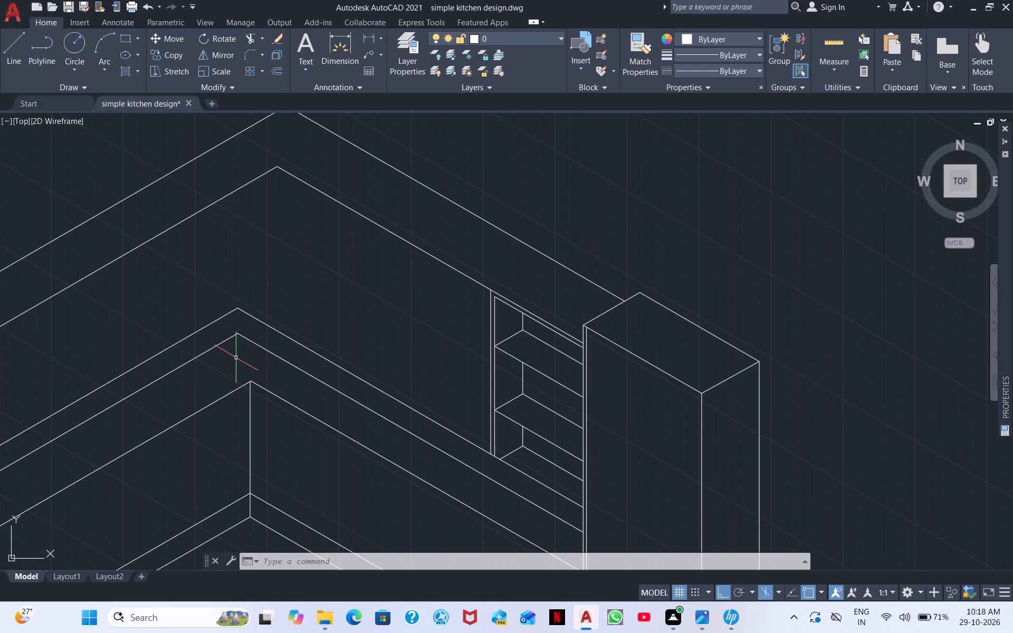
left_click(259, 343)
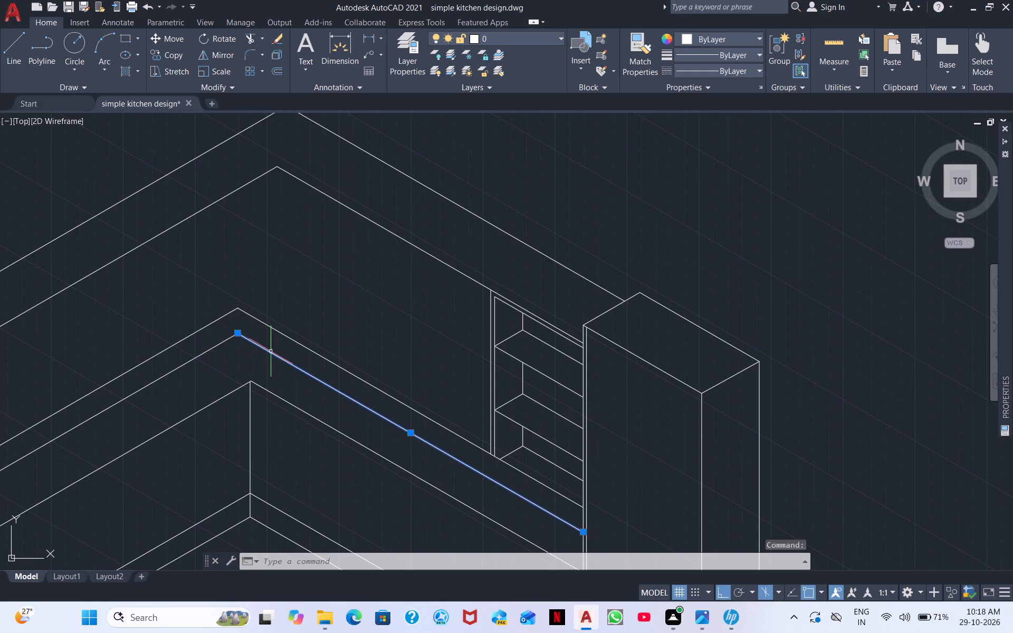
right_click(271, 351)
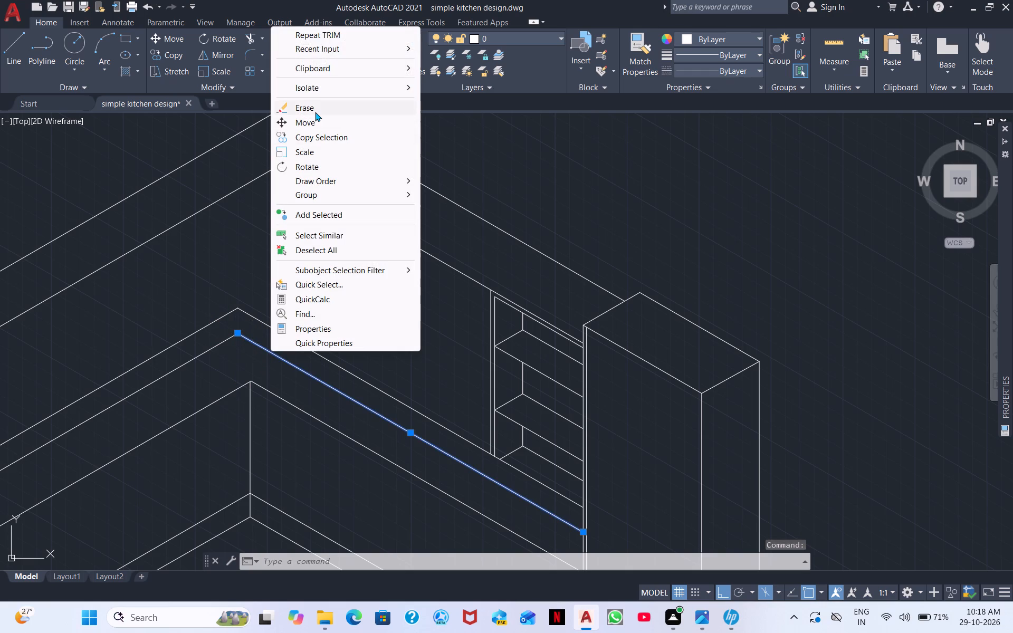
left_click(326, 34)
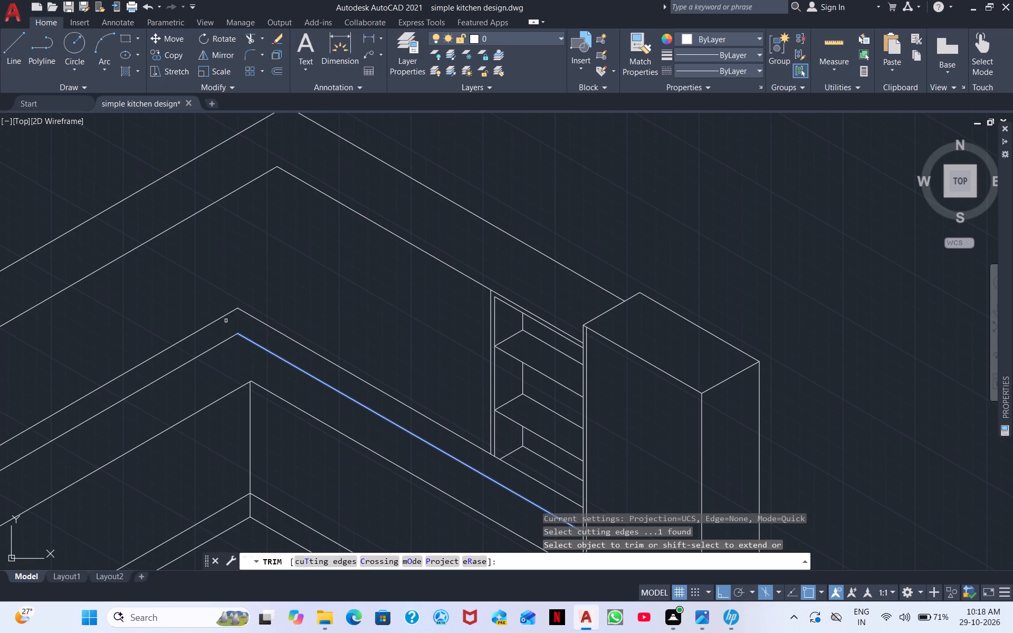
left_click(262, 348)
right_click(255, 349)
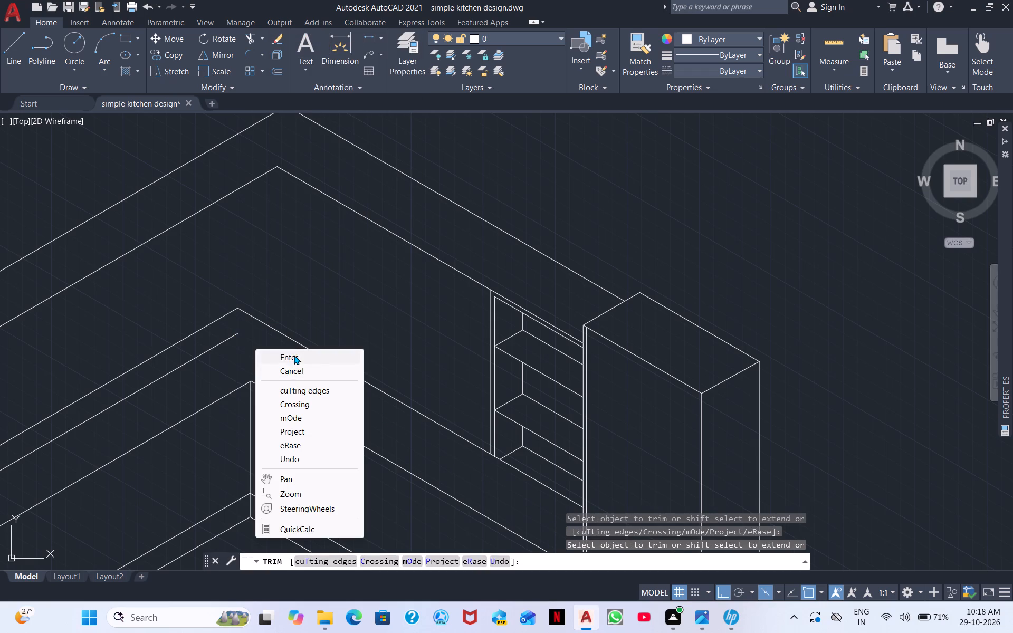
left_click(294, 355)
Draw a vertical guide line about 61 units long from the worktop's inner front corner up past the wall unit's lower edge.
scroll(174, 323, "up", 1)
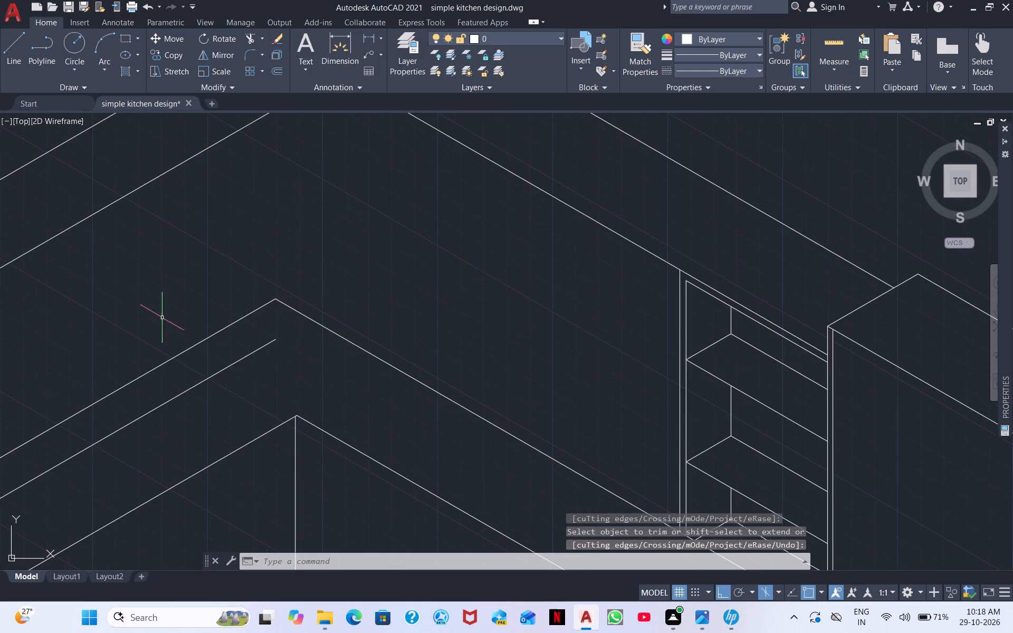
left_click(3, 41)
scroll(312, 398, "up", 2)
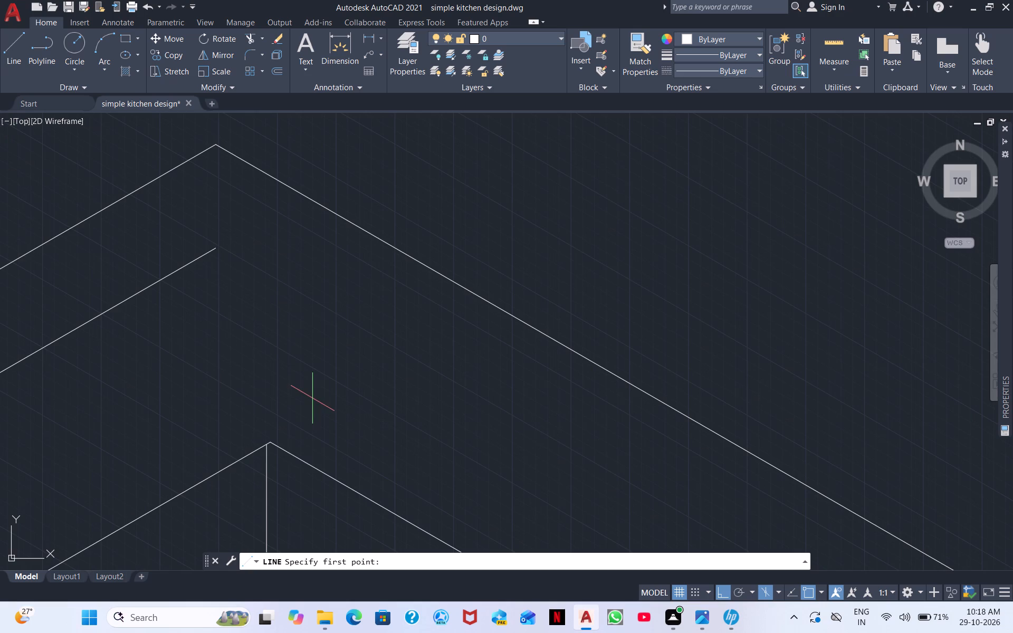
left_click(271, 443)
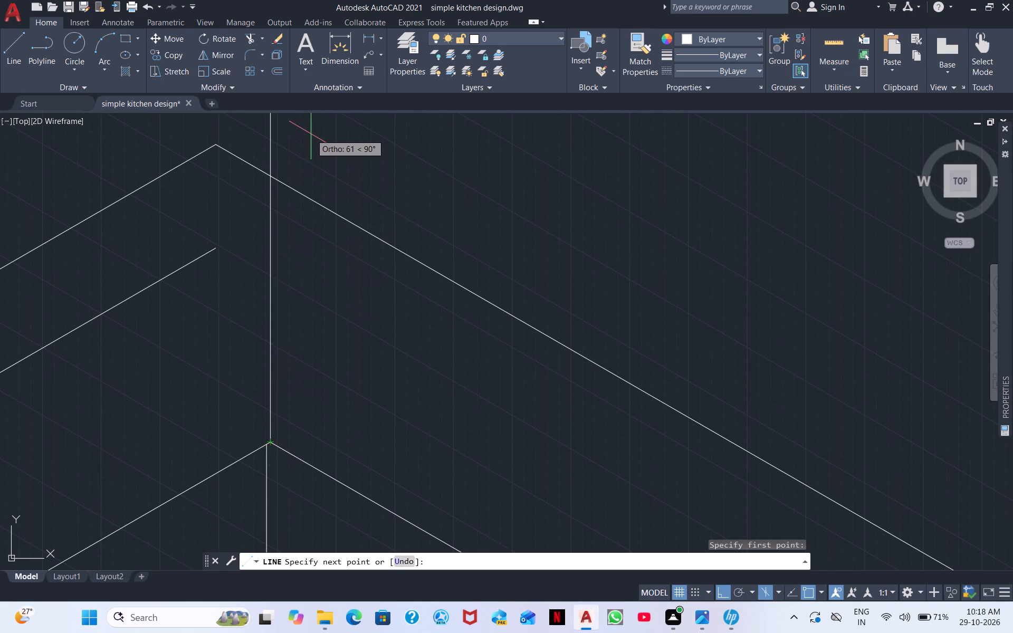
left_click(311, 134)
key("Escape")
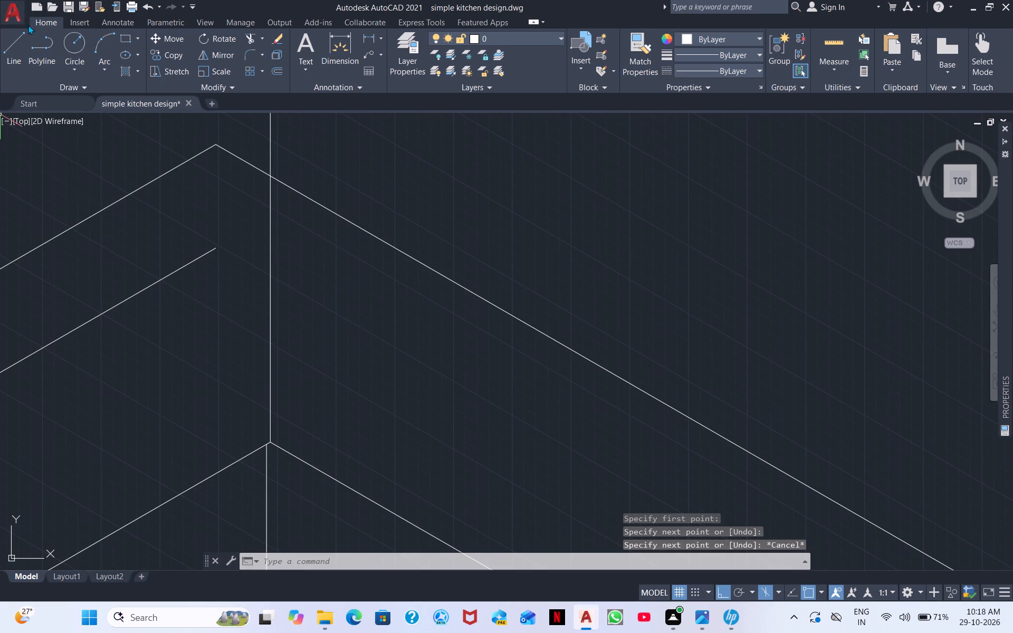
Extend the other run's worktop back edge to meet the vertical guide line.
left_click(249, 37)
left_click(197, 260, "shift")
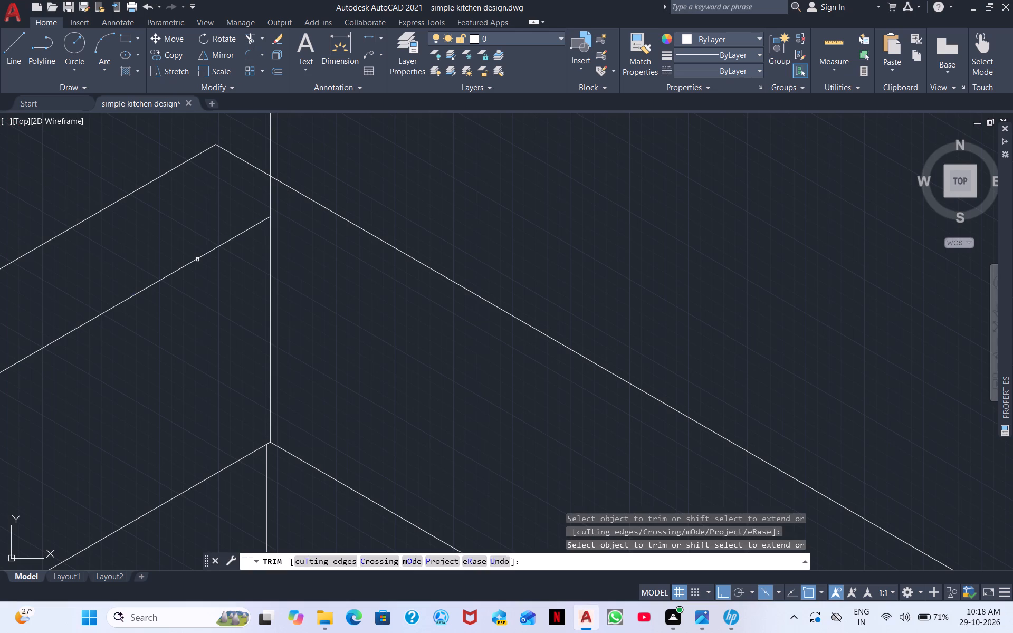
scroll(289, 252, "down", 2)
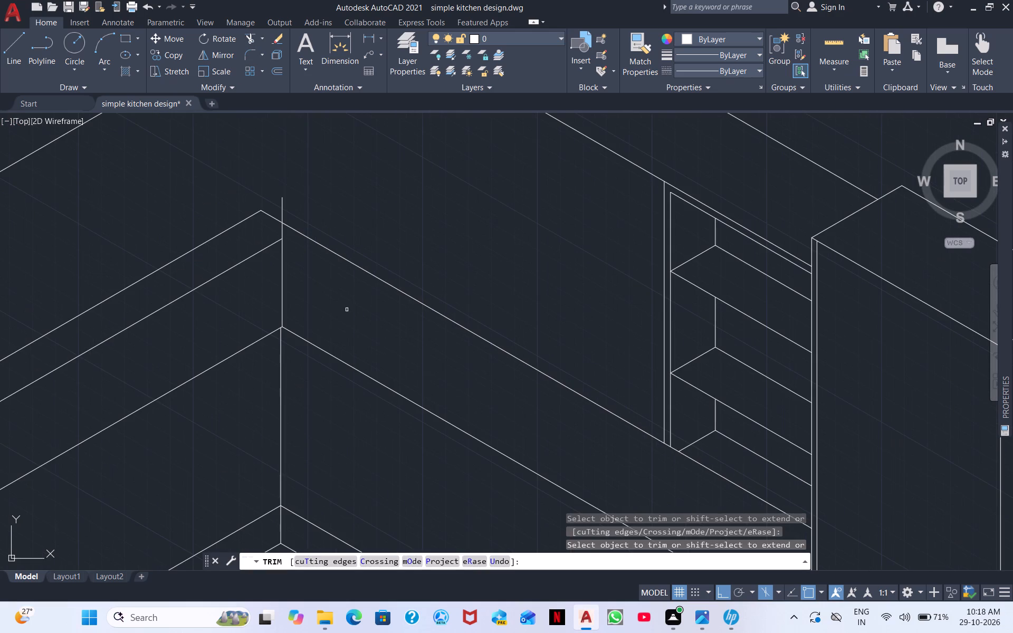
right_click(347, 310)
left_click(389, 320)
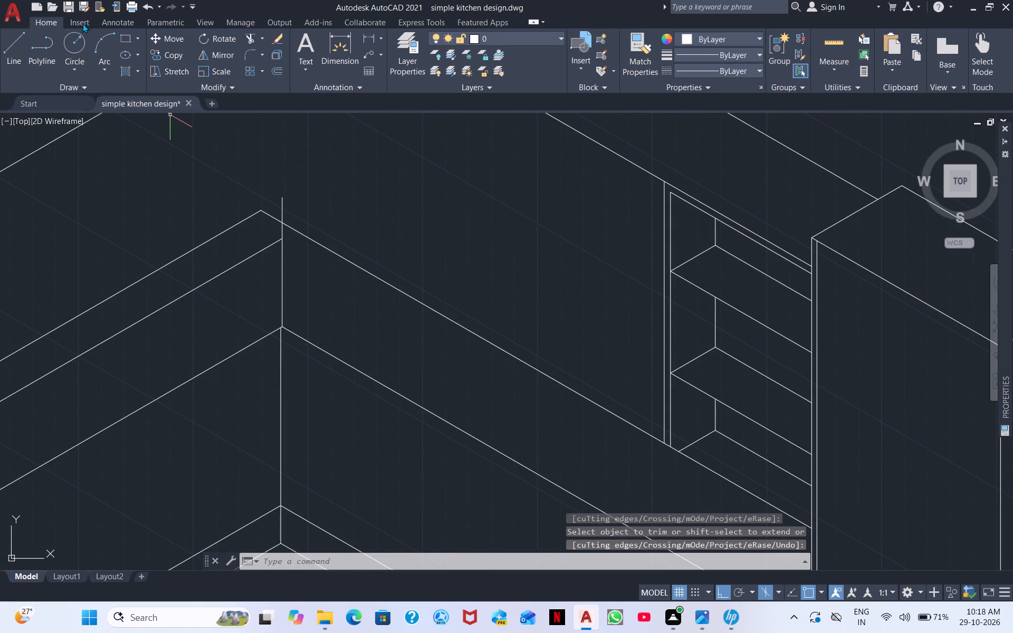
Draw a line from the new back corner, parallel to the worktop's front edge, past the tall cabinet's side lines.
left_click(14, 48)
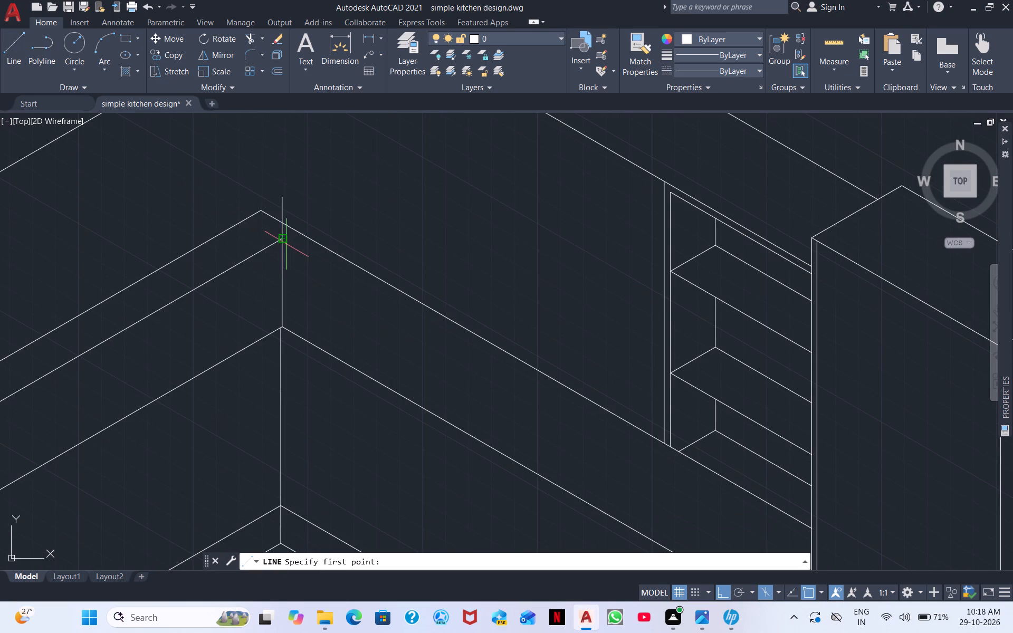
left_click(283, 240)
scroll(571, 450, "down", 2)
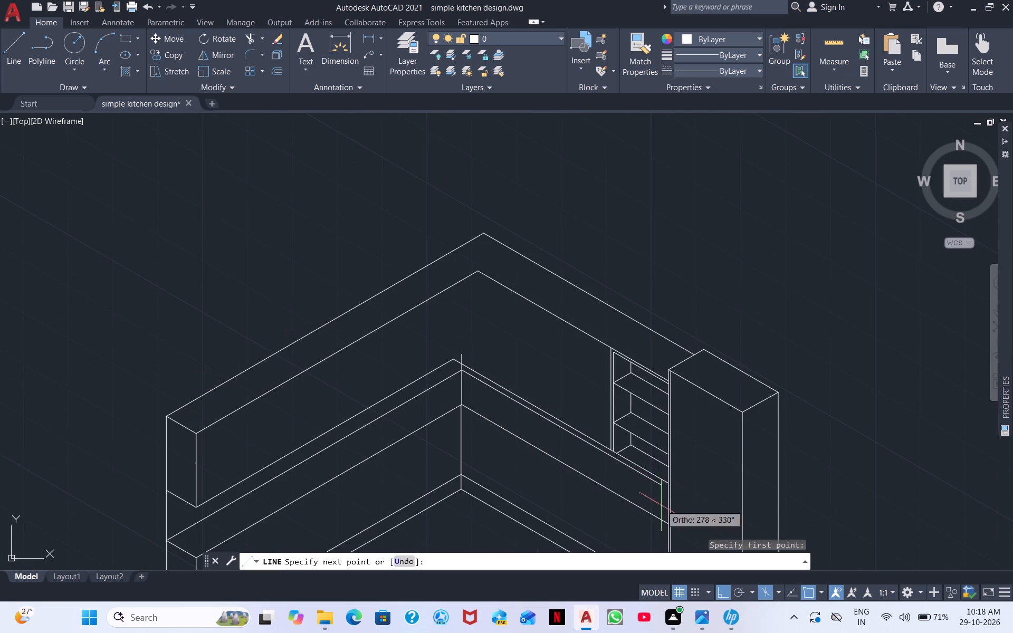
scroll(680, 500, "up", 3)
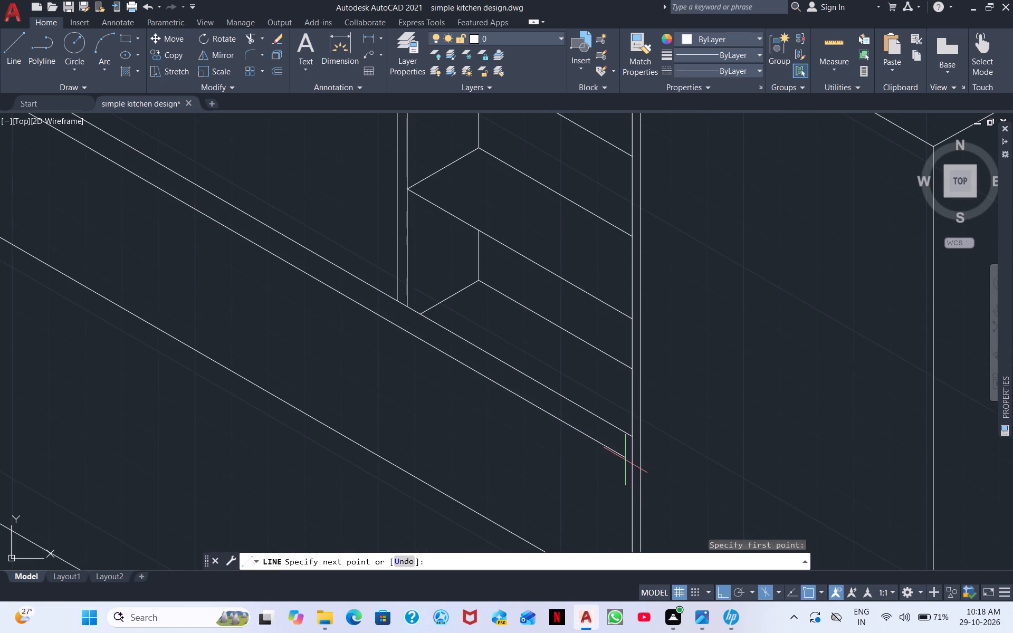
left_click(668, 473)
key("Escape")
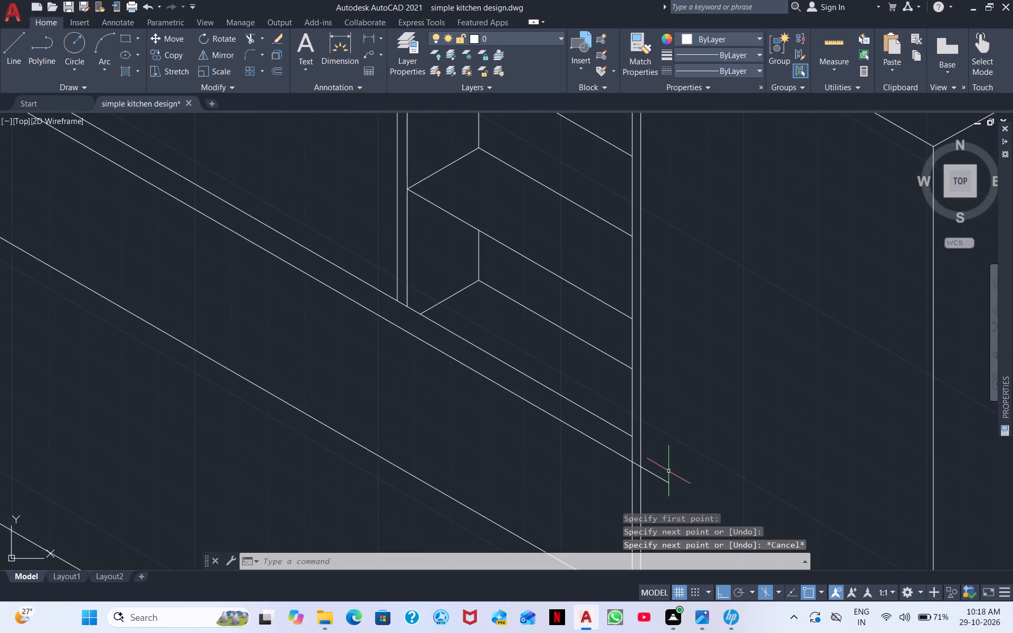
Trim the new worktop back edge beyond the tall cabinet's inner side line.
left_click(247, 39)
left_click(638, 466)
left_click_drag(660, 473, 667, 495)
scroll(450, 402, "down", 2)
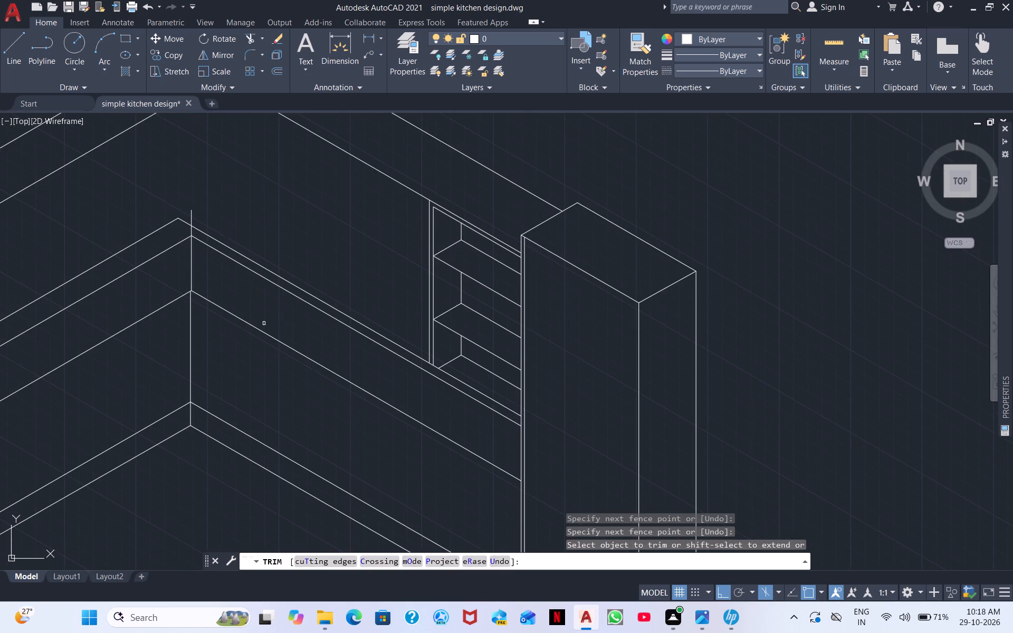
Trim the vertical guide line above the worktop's new back corner.
scroll(184, 218, "up", 2)
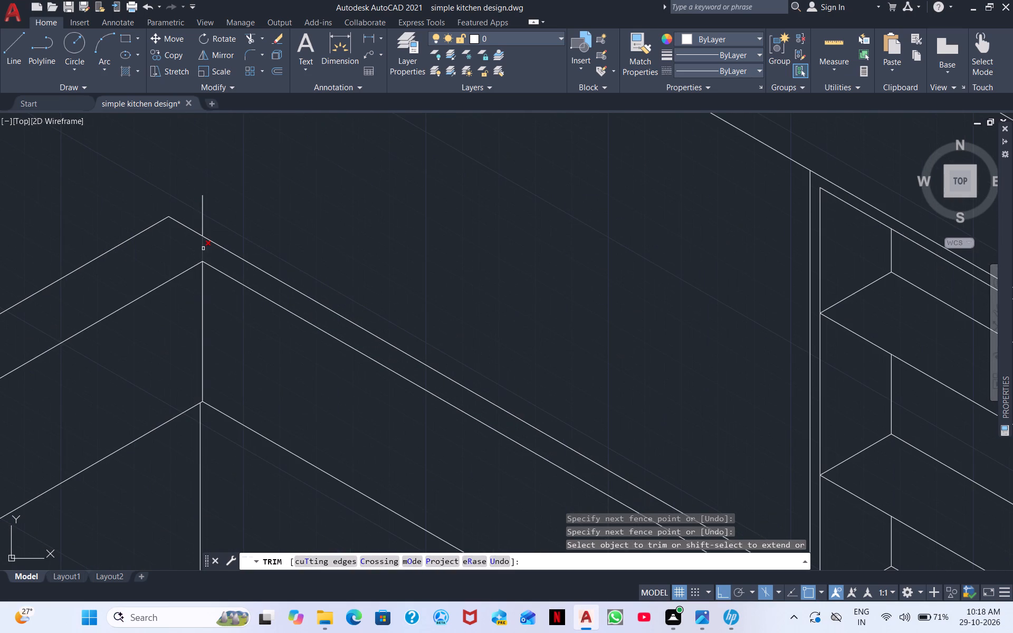
left_click(203, 248)
left_click_drag(207, 219, 190, 193)
scroll(184, 194, "down", 1)
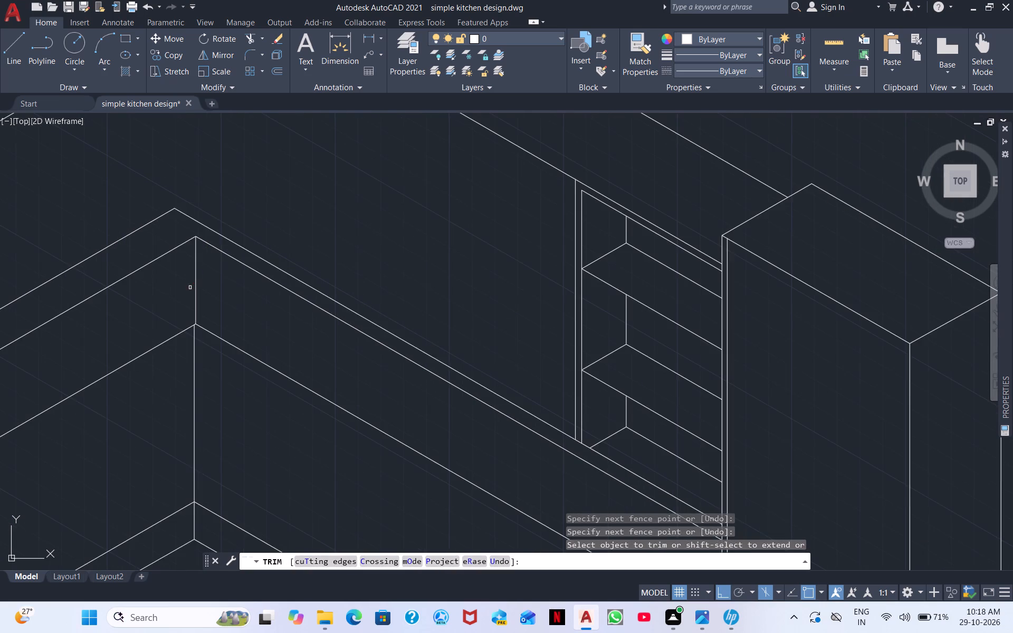
scroll(195, 285, "down", 2)
scroll(241, 376, "down", 1)
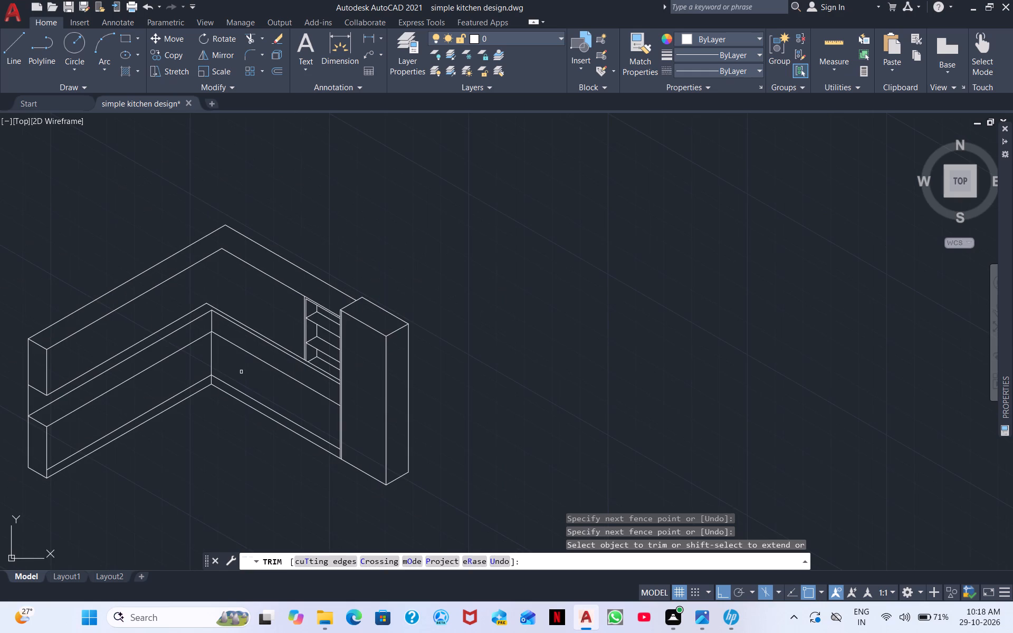
right_click(241, 371)
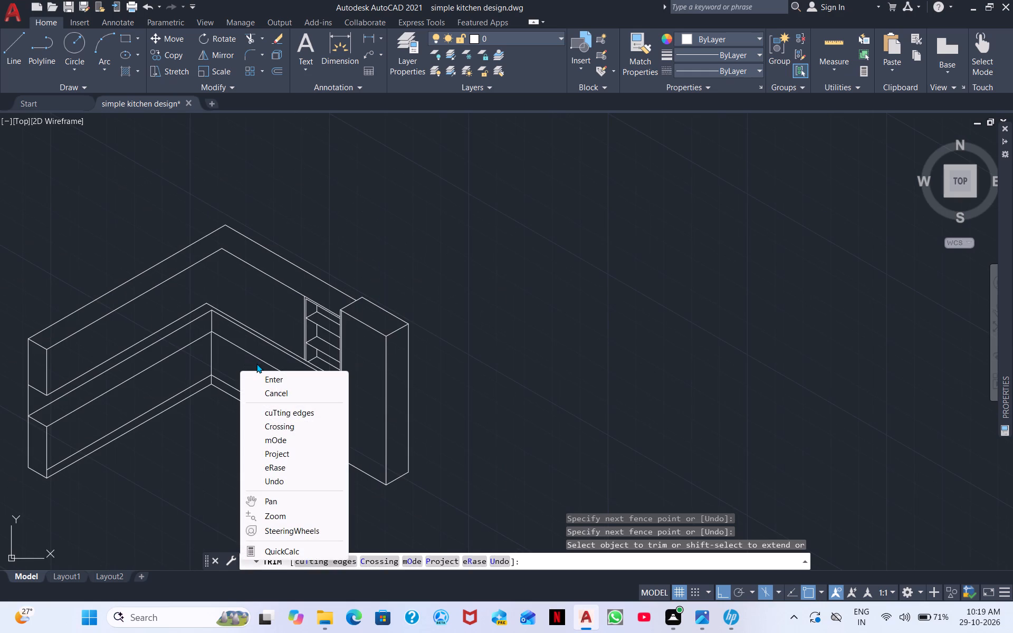
left_click(278, 381)
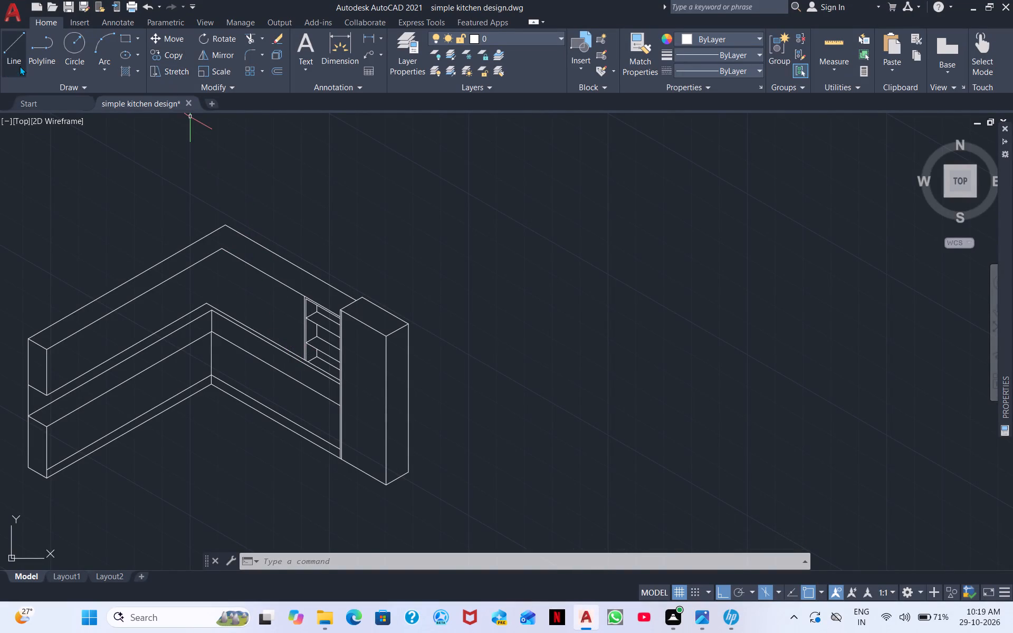
Trim the remaining vertical guide line between the worktop's back corner and its inner front corner.
left_click(5, 47)
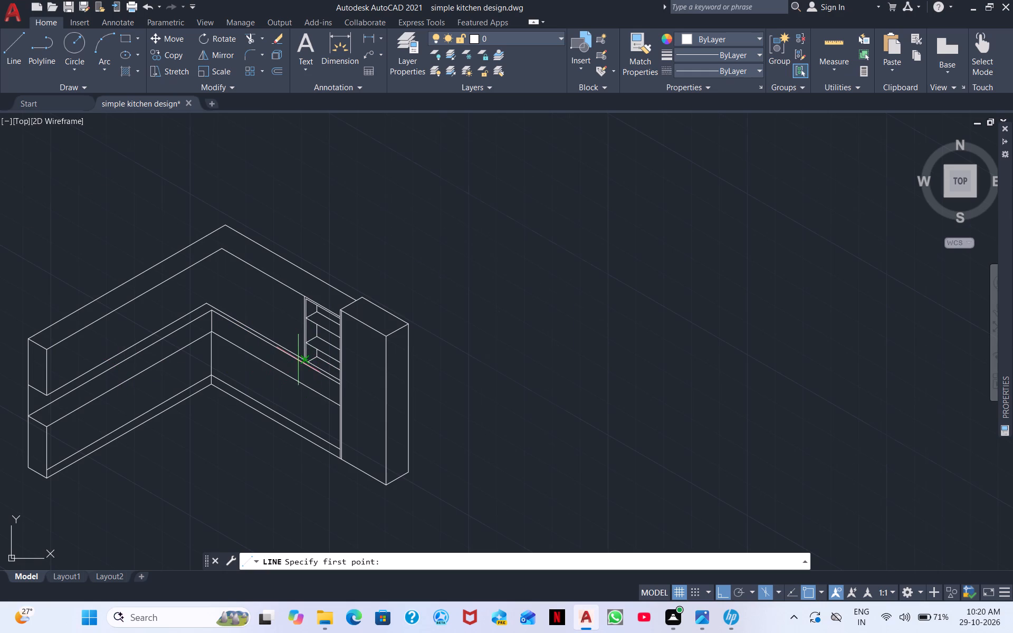
scroll(298, 360, "up", 2)
middle_click_drag(409, 421, 401, 294)
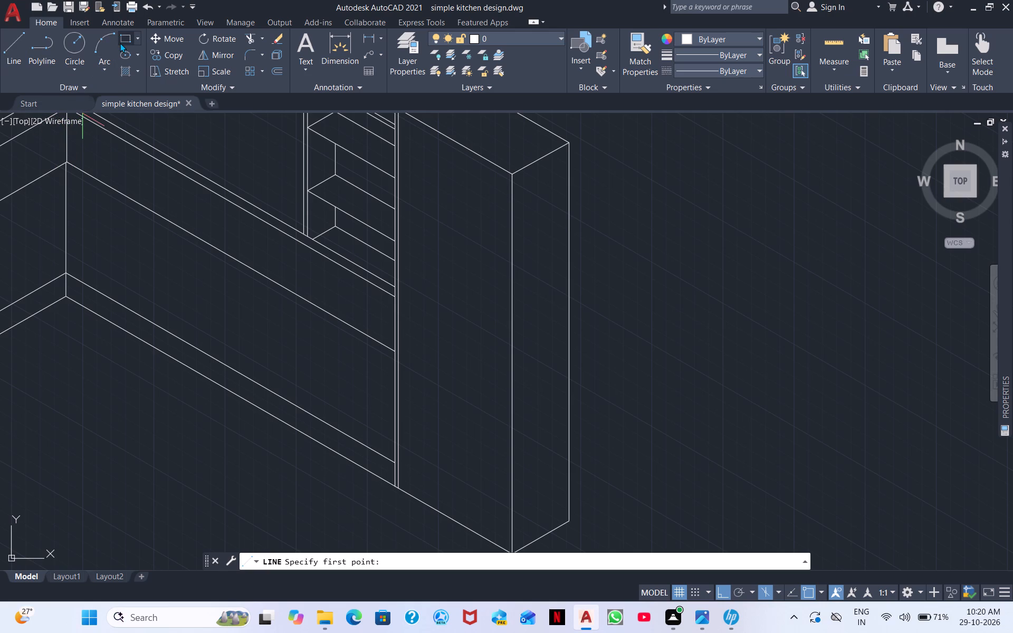
left_click(245, 34)
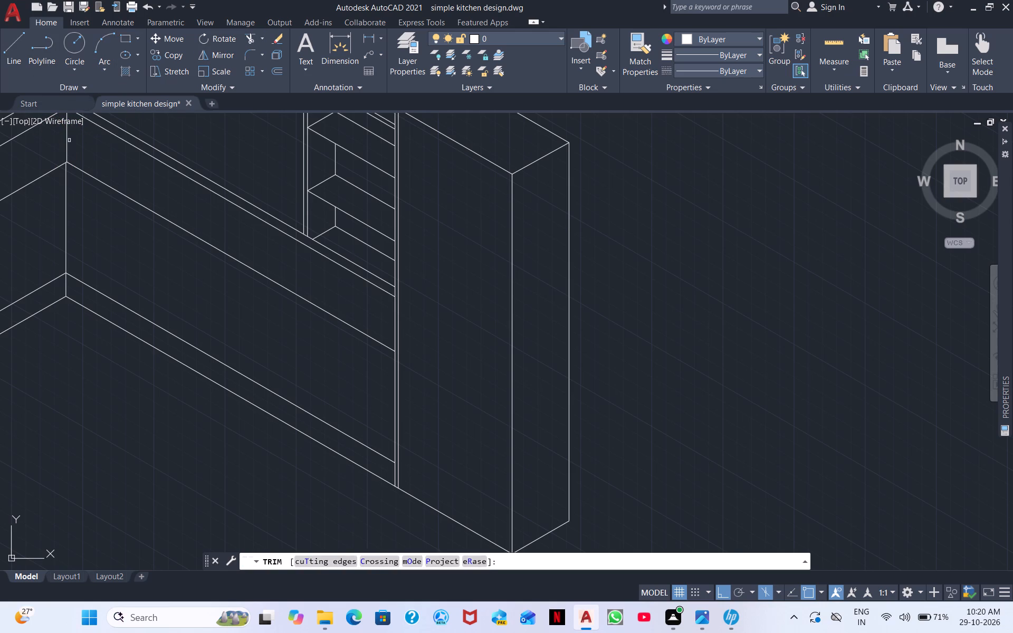
left_click_drag(70, 140, 55, 143)
scroll(55, 144, "down", 1)
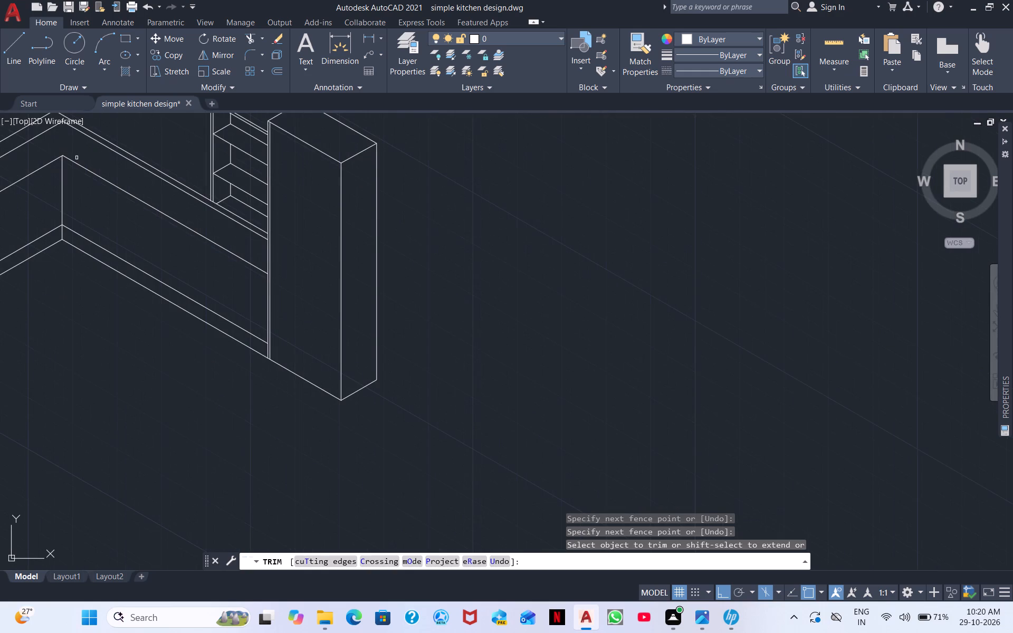
middle_click_drag(77, 158, 110, 265)
scroll(99, 294, "up", 3)
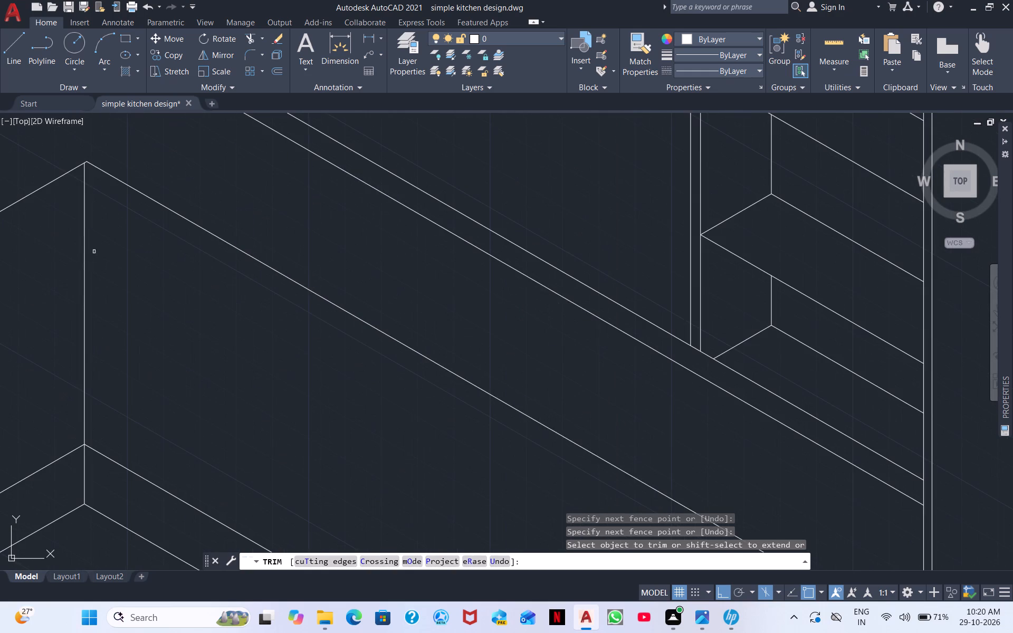
scroll(87, 237, "up", 2)
scroll(85, 237, "down", 2)
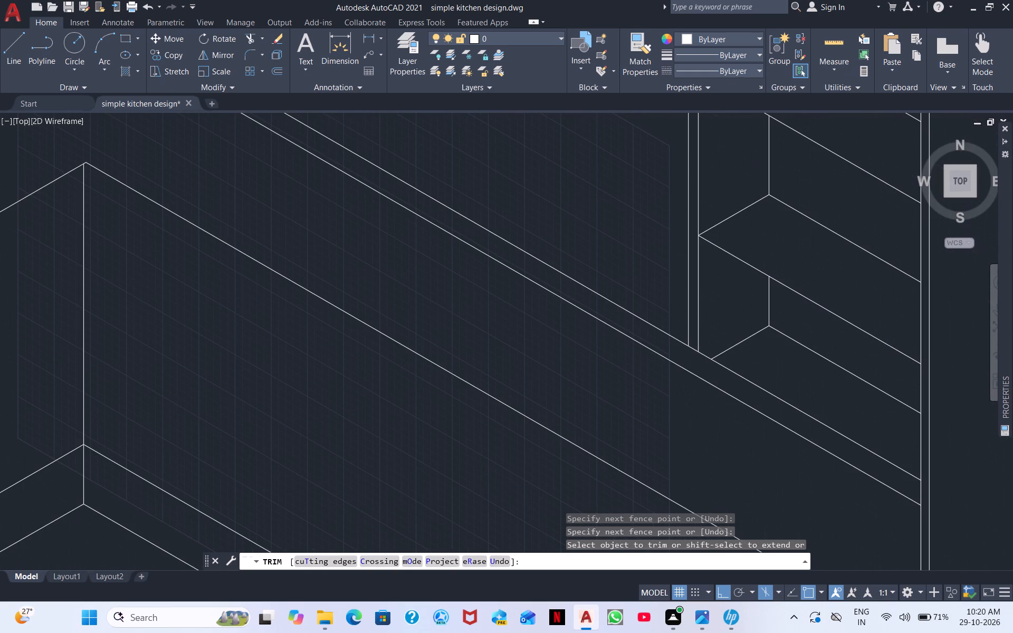
right_click(135, 291)
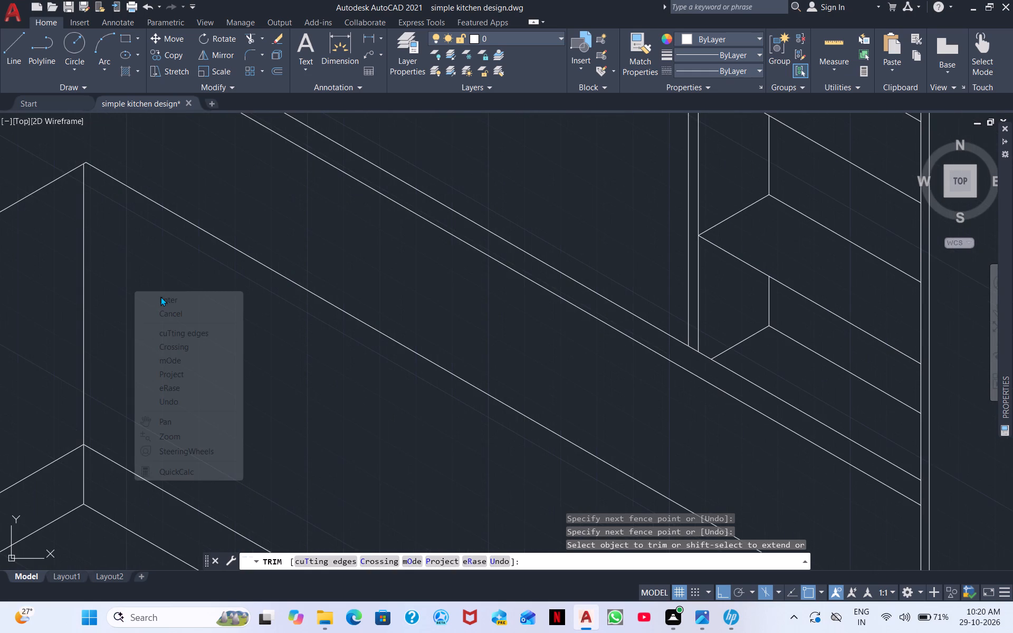
left_click(160, 296)
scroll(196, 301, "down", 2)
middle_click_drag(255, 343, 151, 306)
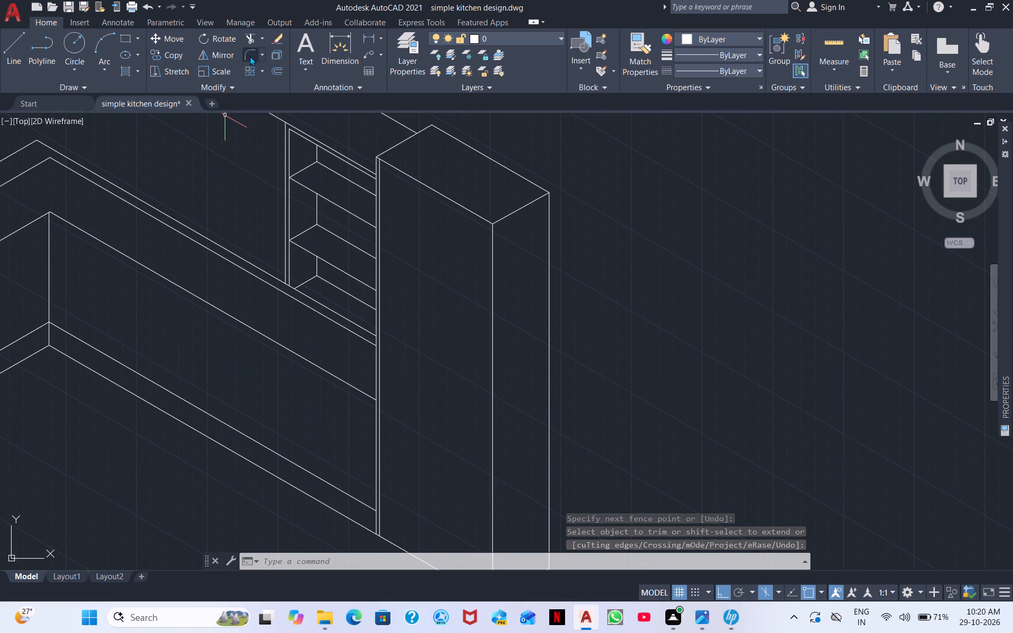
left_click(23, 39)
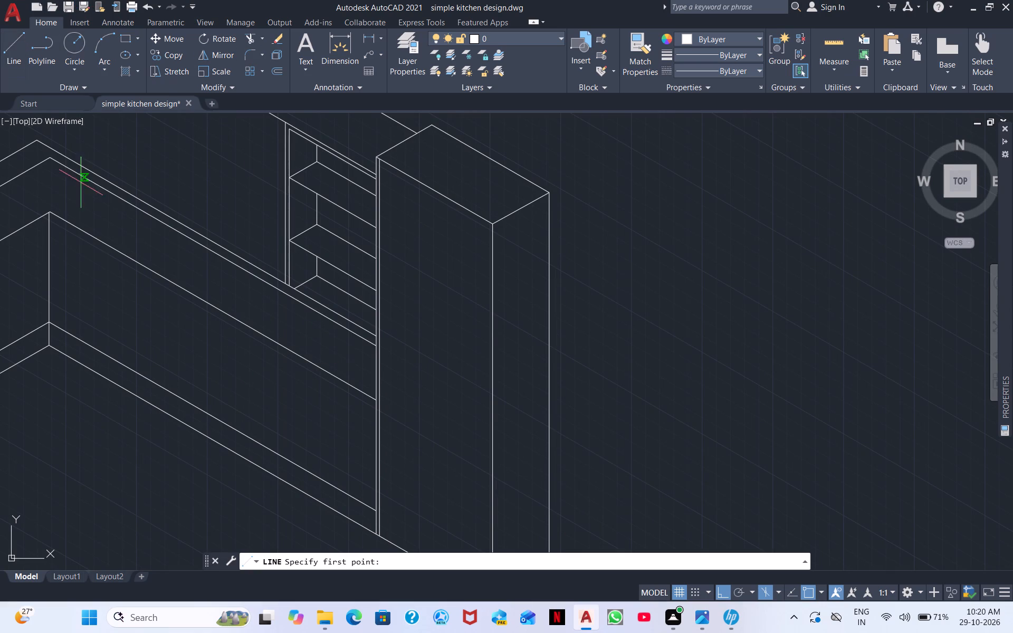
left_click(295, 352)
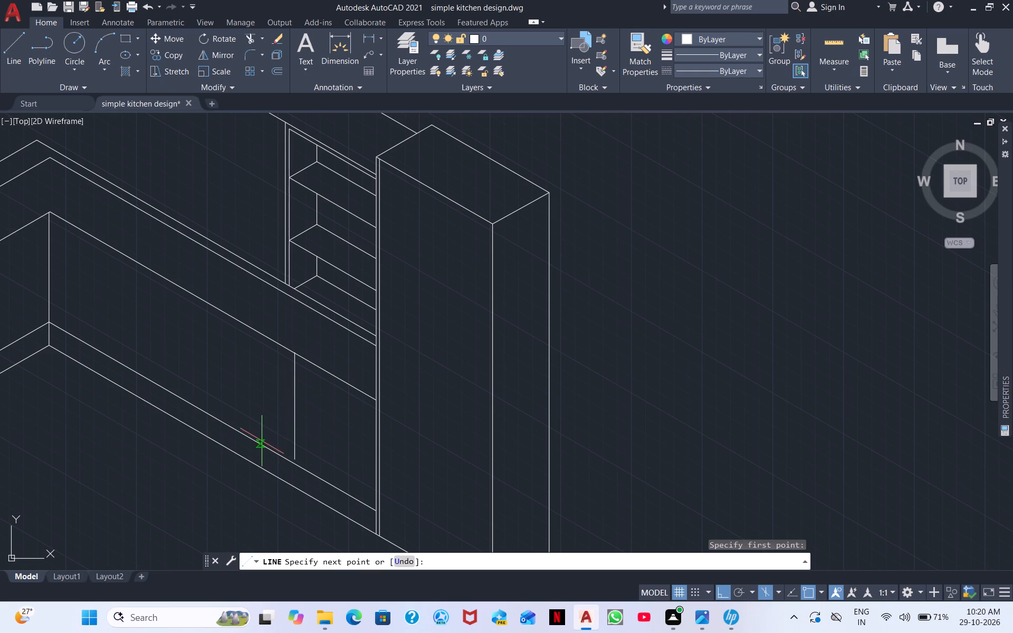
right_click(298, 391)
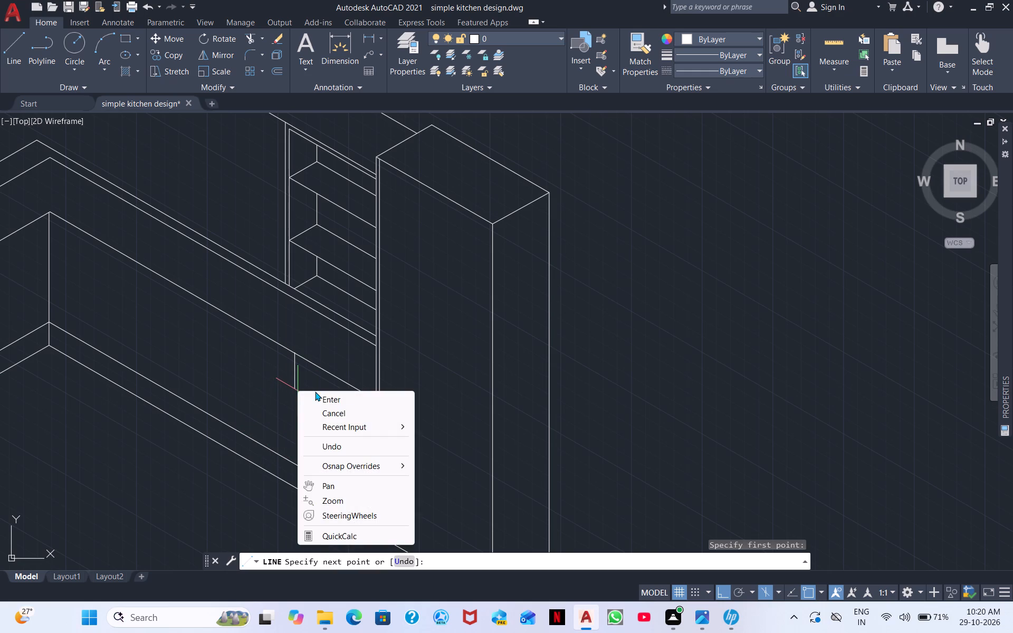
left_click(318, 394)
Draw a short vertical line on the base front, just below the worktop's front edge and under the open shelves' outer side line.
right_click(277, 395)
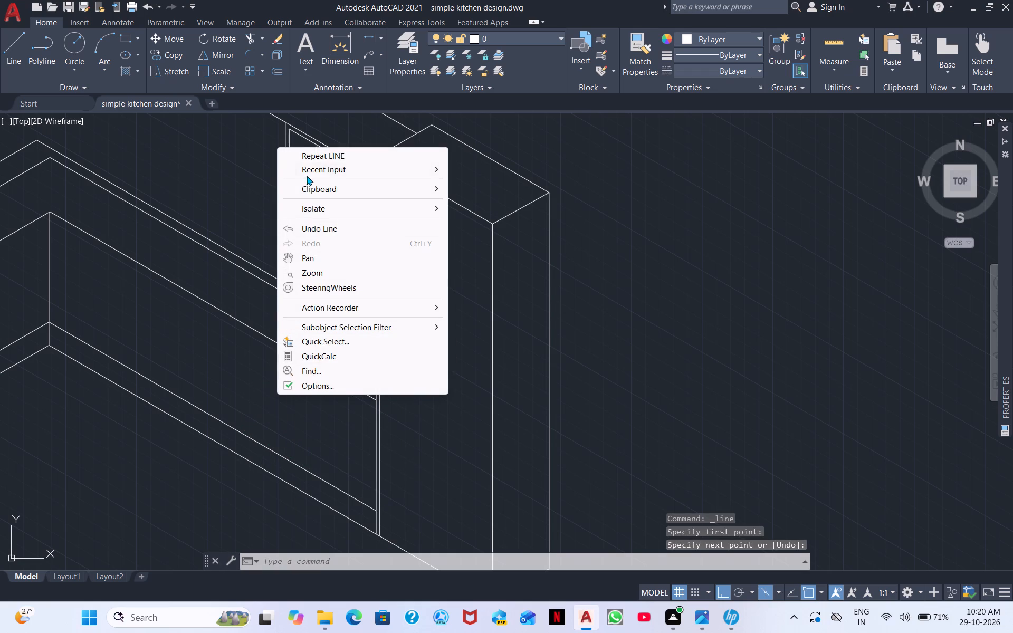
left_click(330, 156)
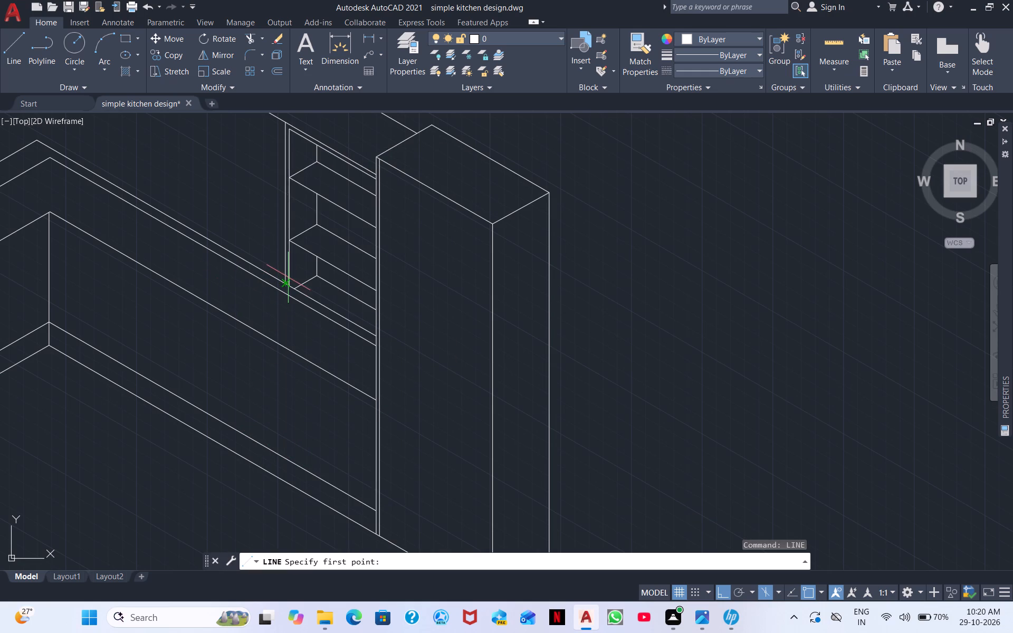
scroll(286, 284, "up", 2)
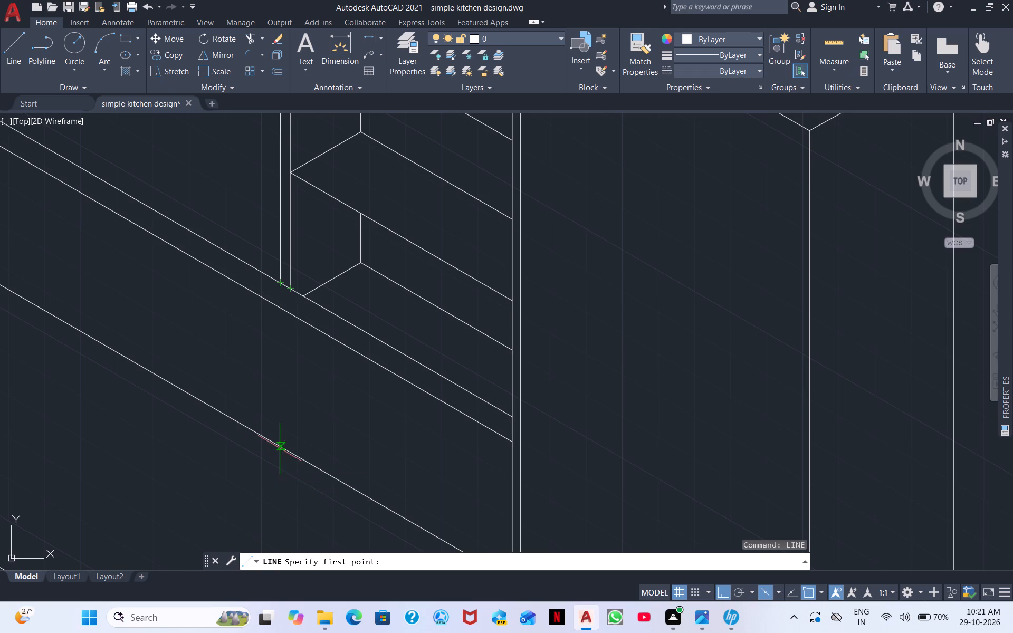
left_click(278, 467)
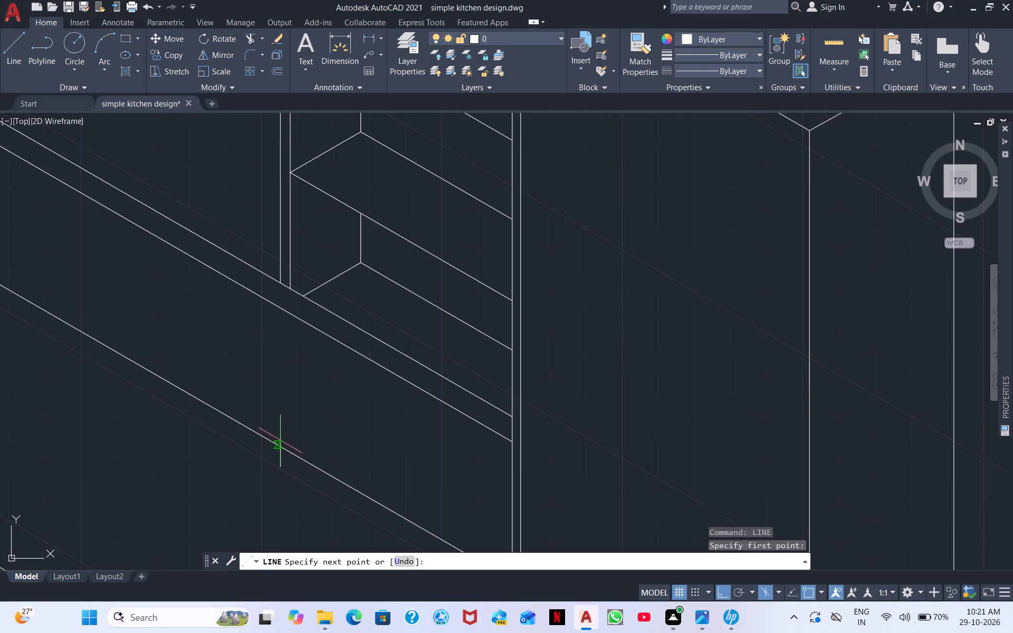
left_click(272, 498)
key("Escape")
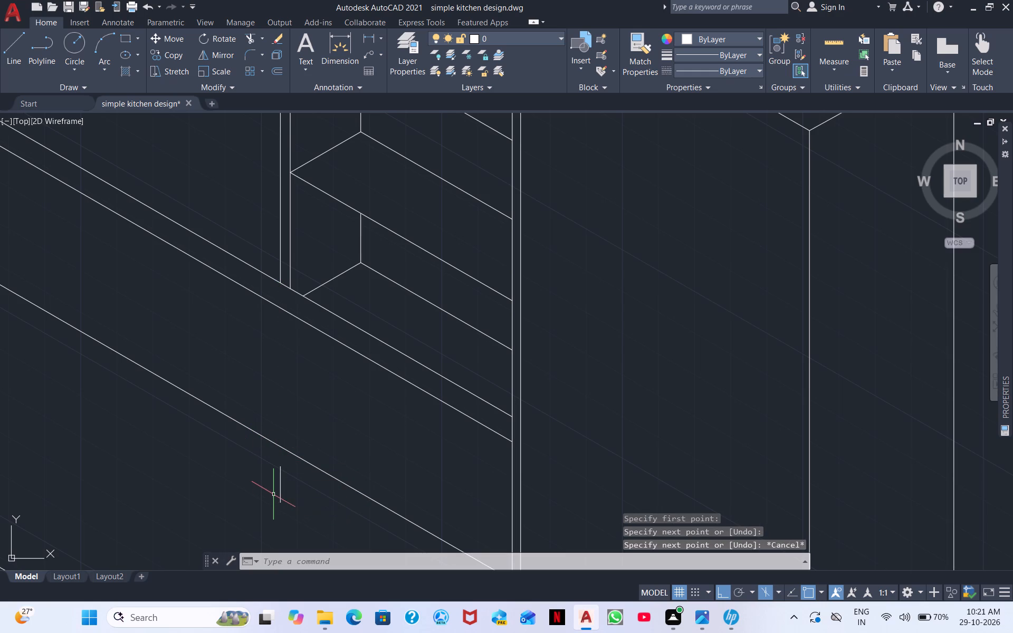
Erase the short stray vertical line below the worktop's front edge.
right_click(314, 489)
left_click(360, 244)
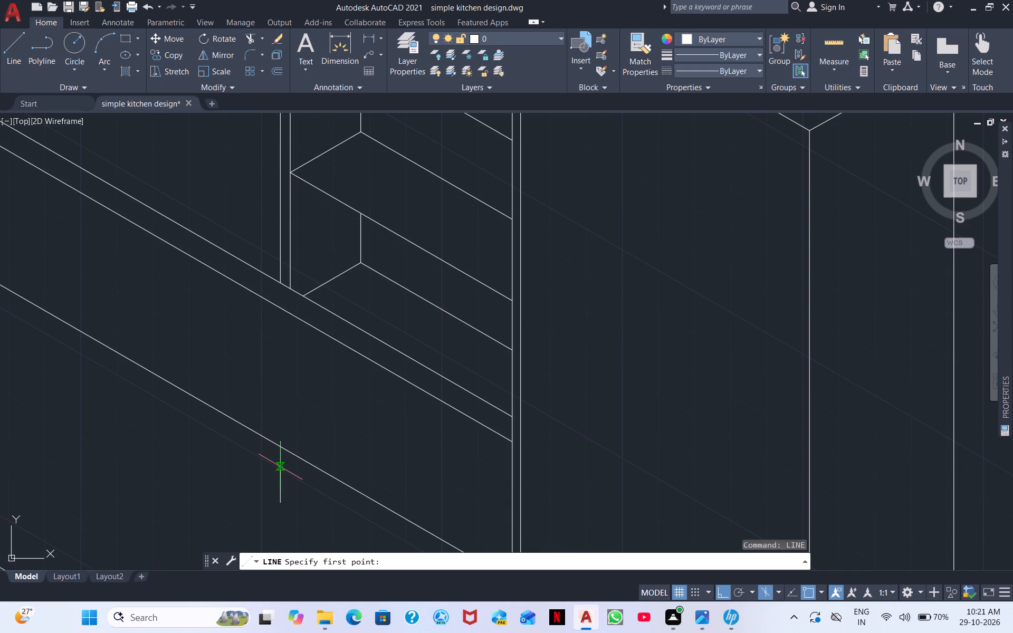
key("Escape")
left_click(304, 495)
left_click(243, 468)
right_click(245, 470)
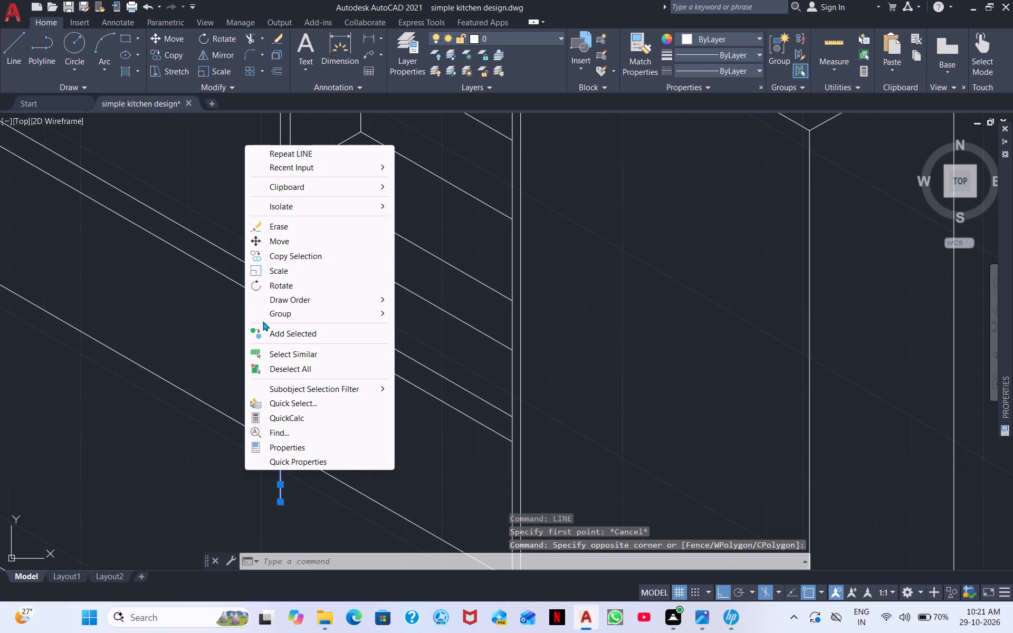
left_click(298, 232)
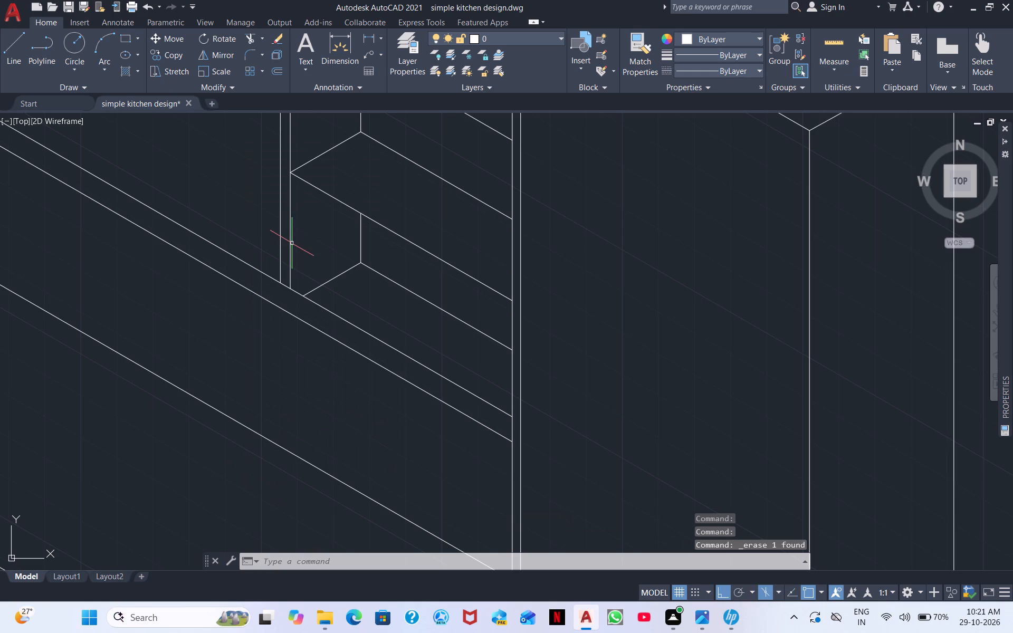
Draw a vertical line from the foot of the open shelves' outer side line down past the base front's lower edge.
scroll(247, 262, "up", 1)
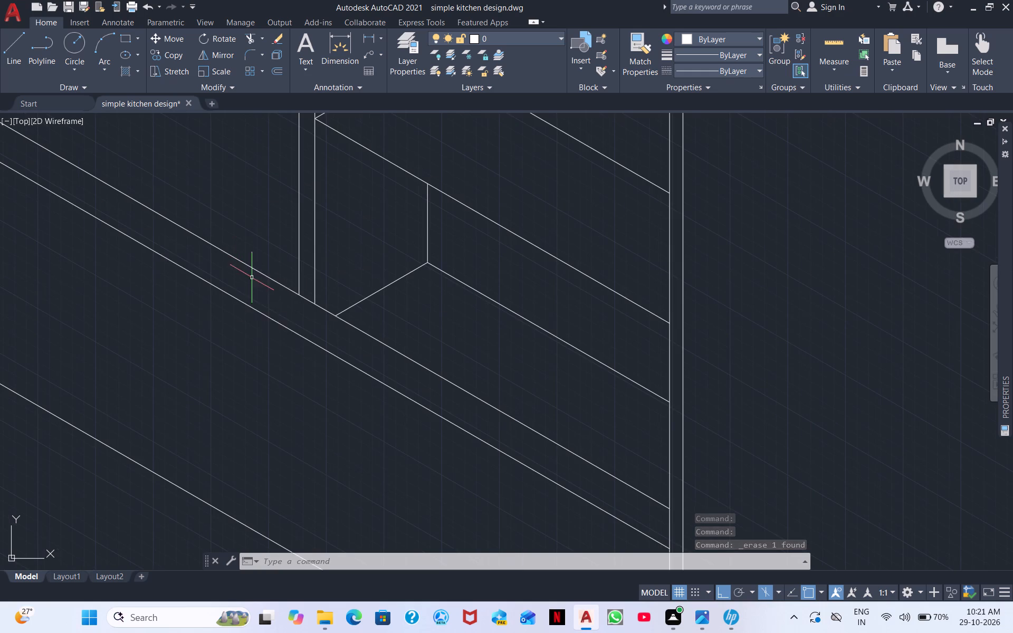
left_click(5, 54)
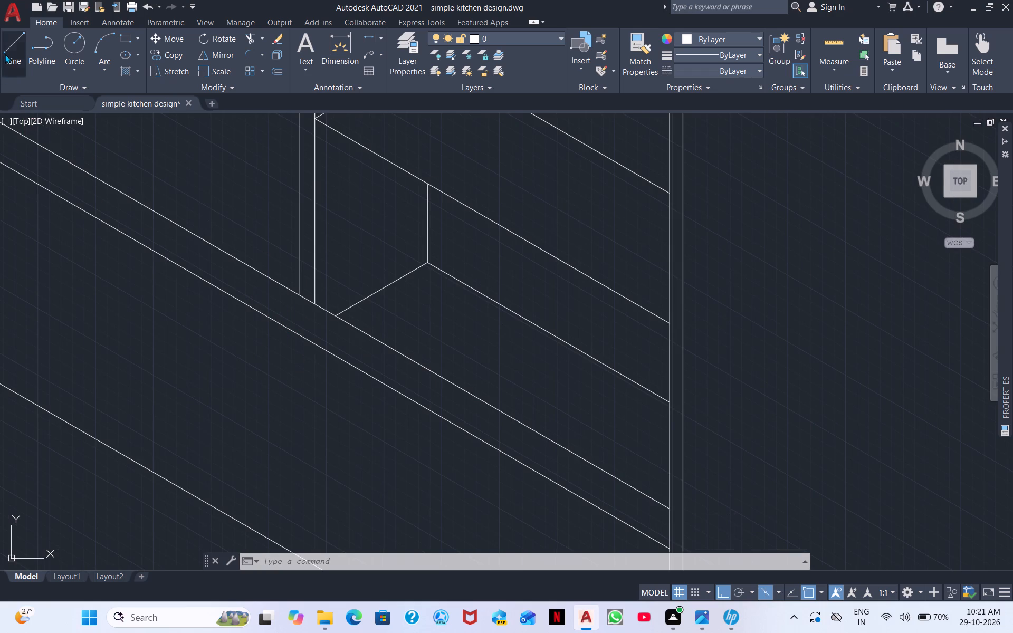
left_click(299, 294)
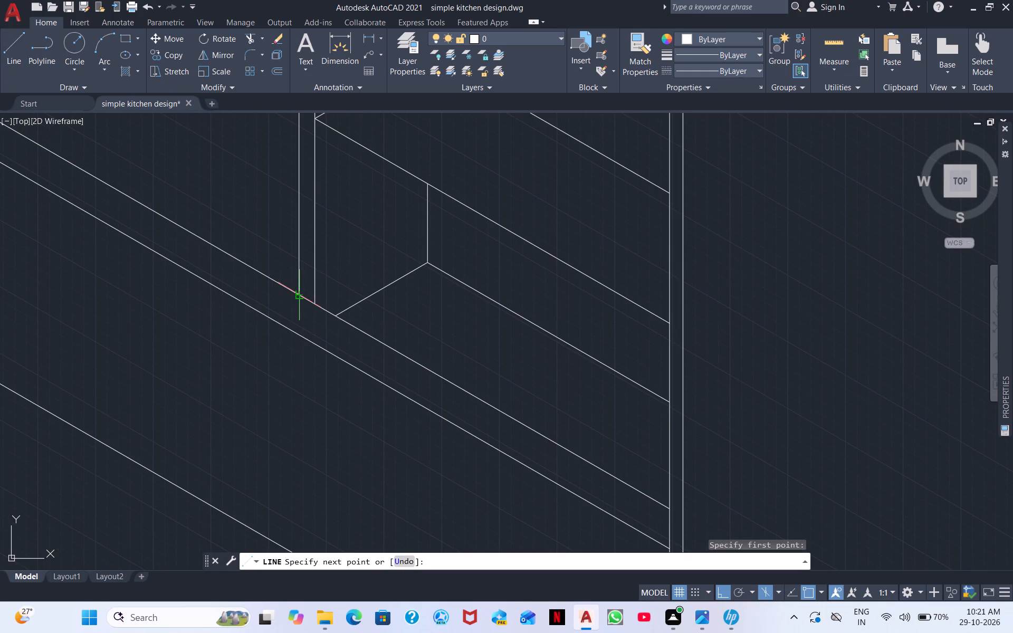
scroll(290, 443, "down", 3)
middle_click_drag(292, 444, 241, 316)
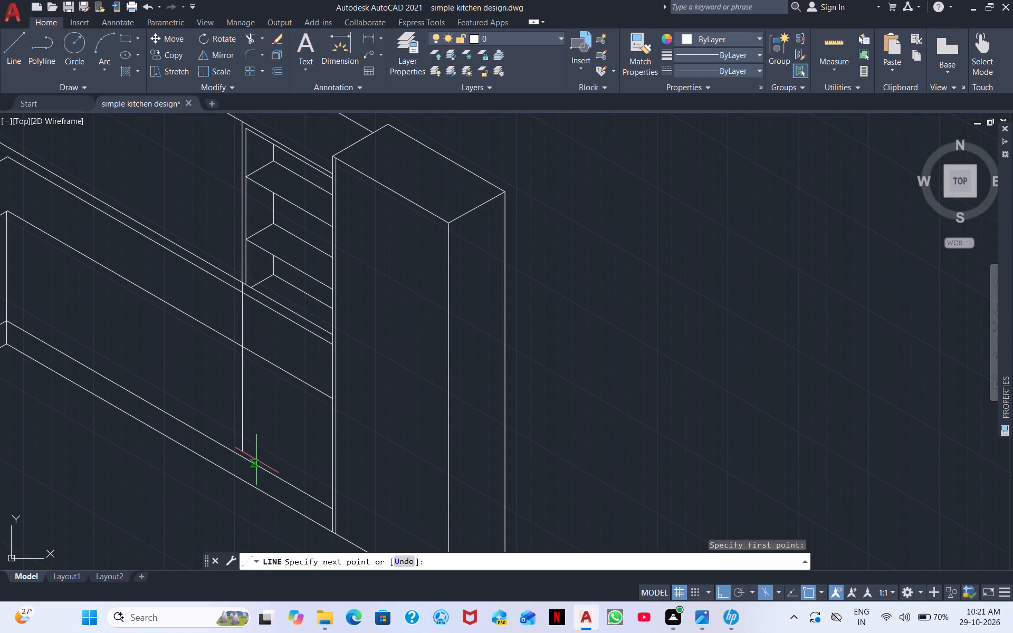
left_click(243, 468)
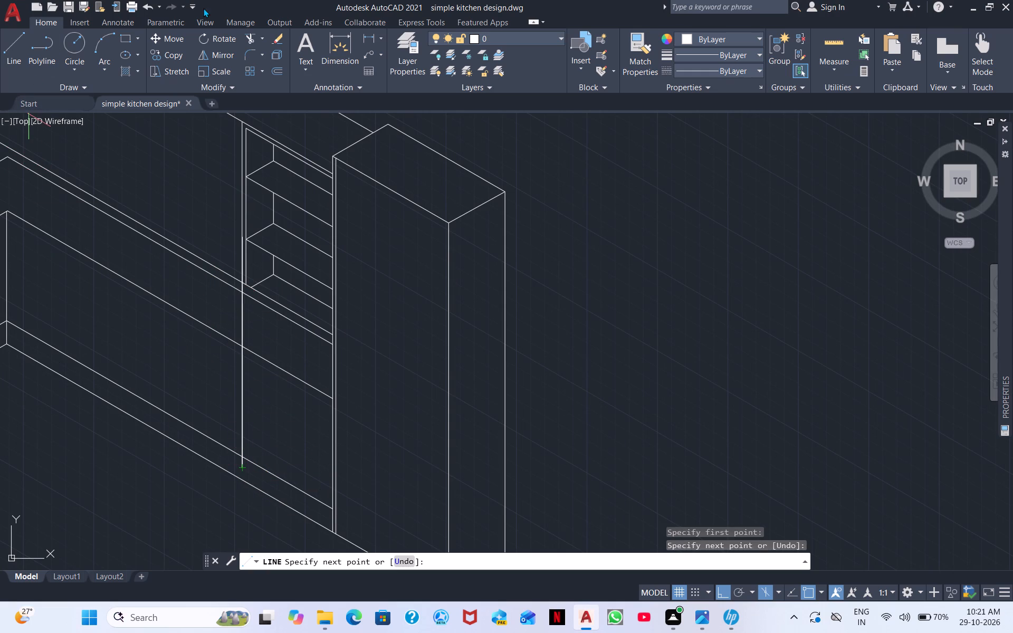
Trim the new vertical line above the worktop's front edge.
left_click(245, 41)
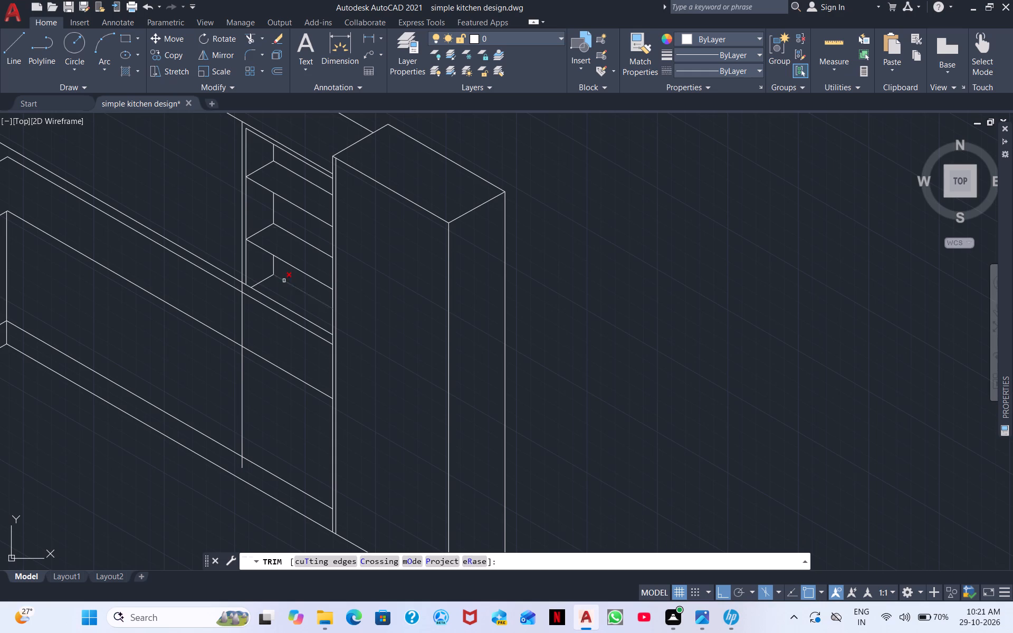
left_click(244, 289)
left_click(242, 303)
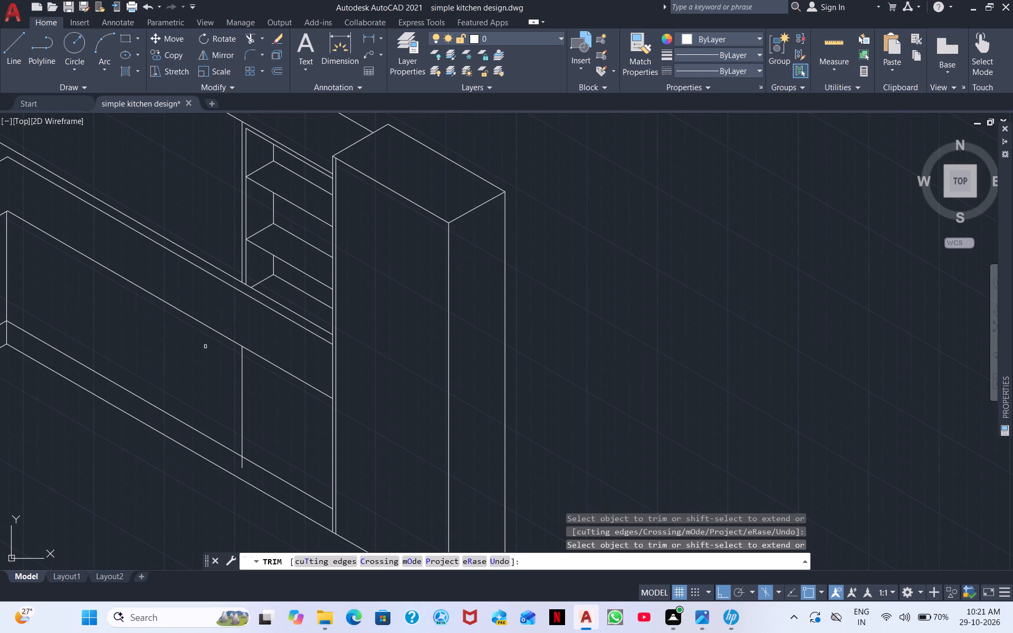
right_click(205, 347)
left_click(251, 356)
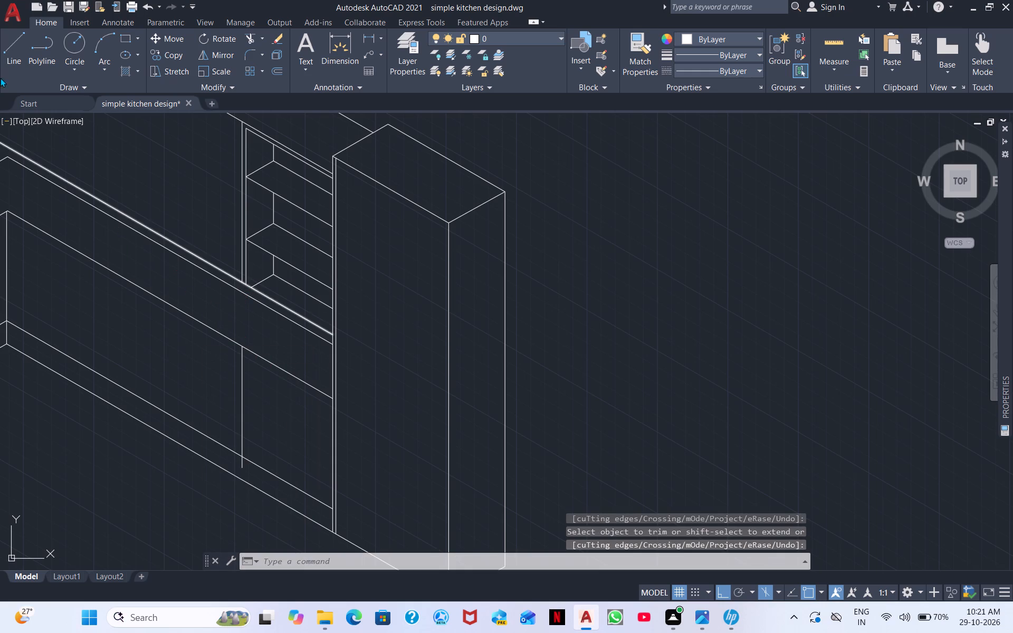
Draw a line about 193 long at 330° from the upper part of the base divider, past the tall cabinet's front corner edge.
left_click(11, 46)
scroll(181, 369, "up", 3)
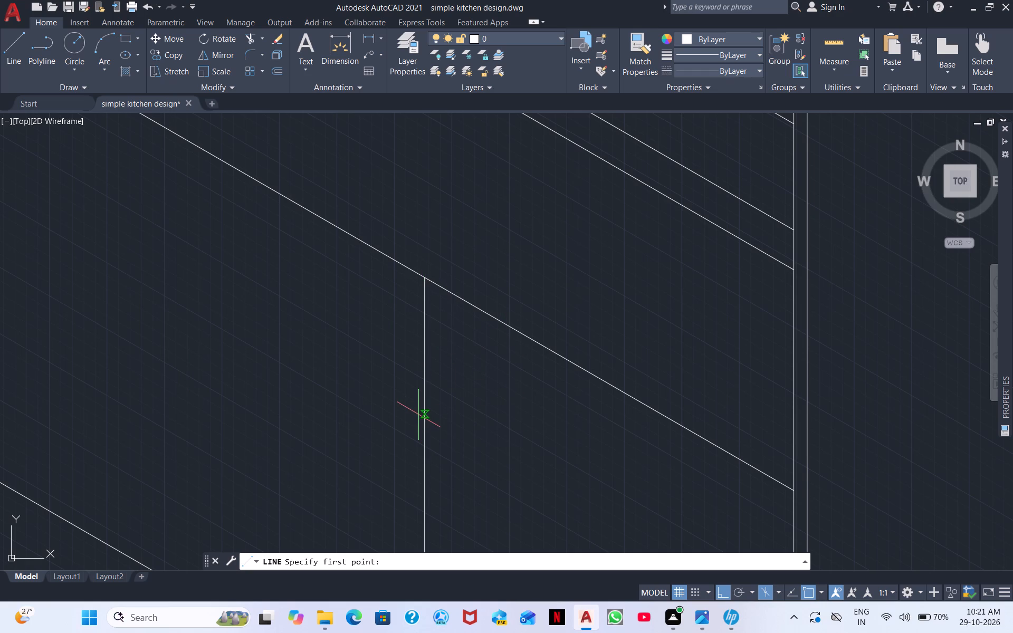
scroll(394, 290, "down", 2)
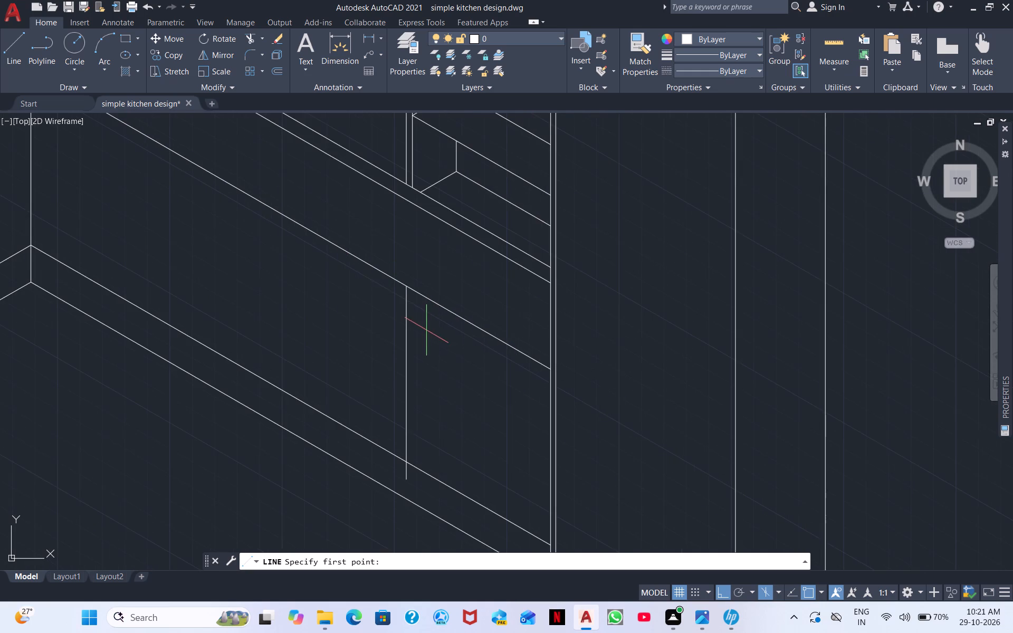
scroll(426, 330, "down", 1)
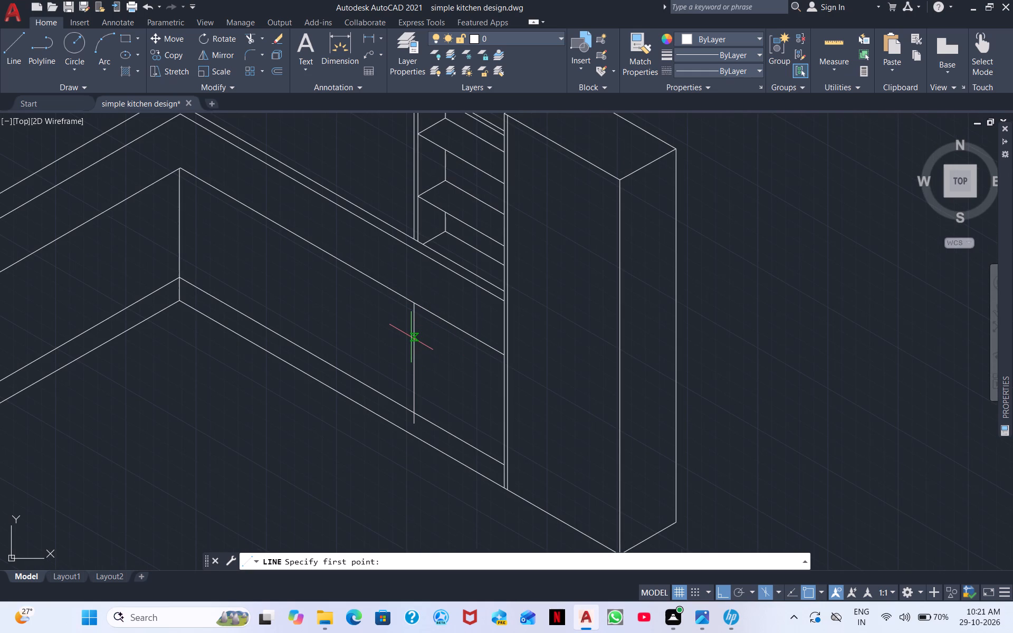
left_click(411, 337)
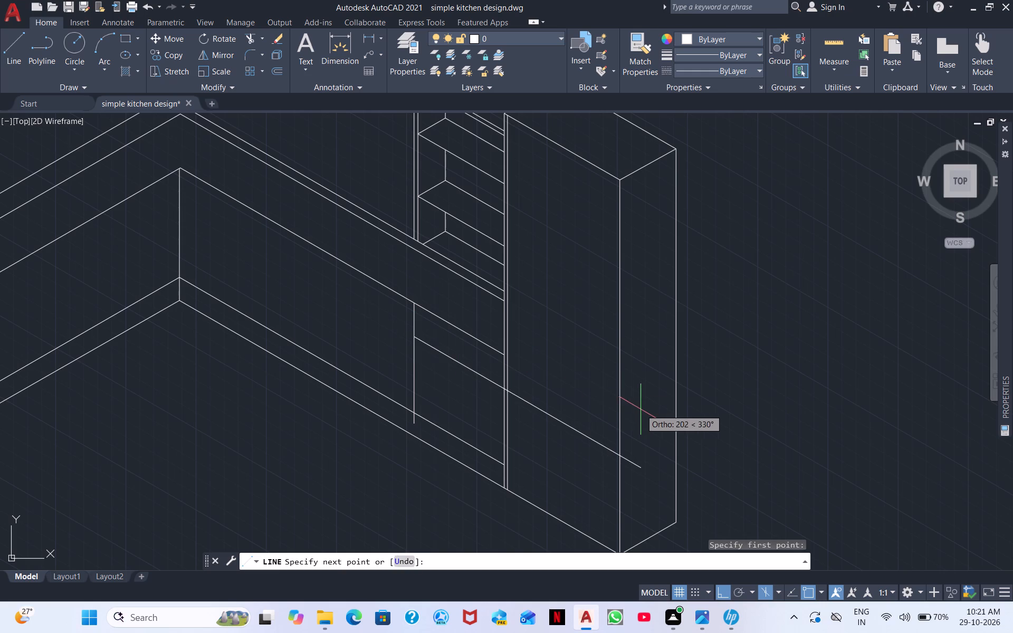
double_click(630, 449)
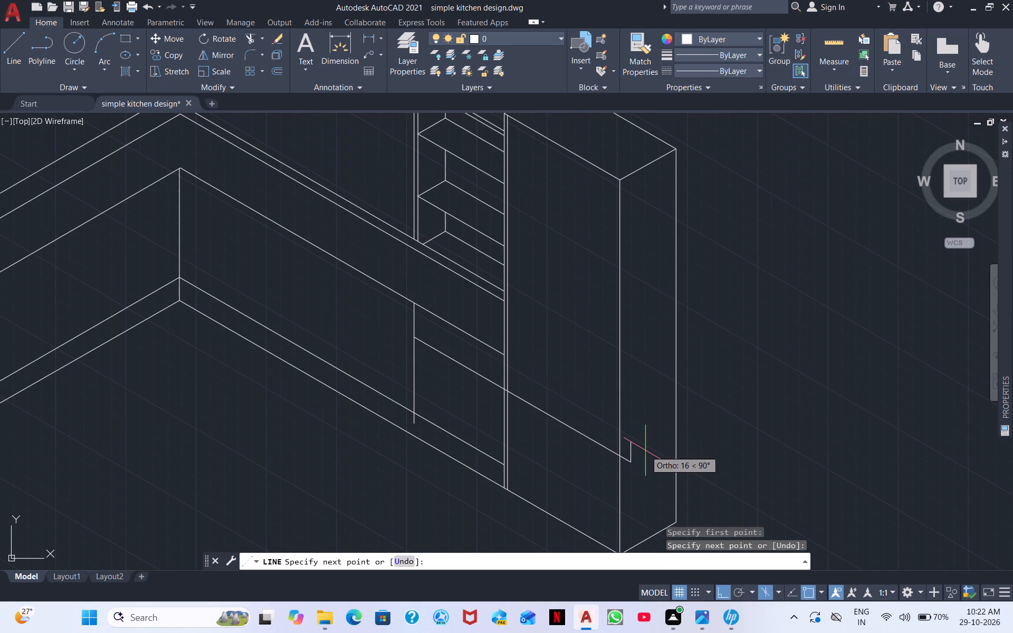
right_click(645, 450)
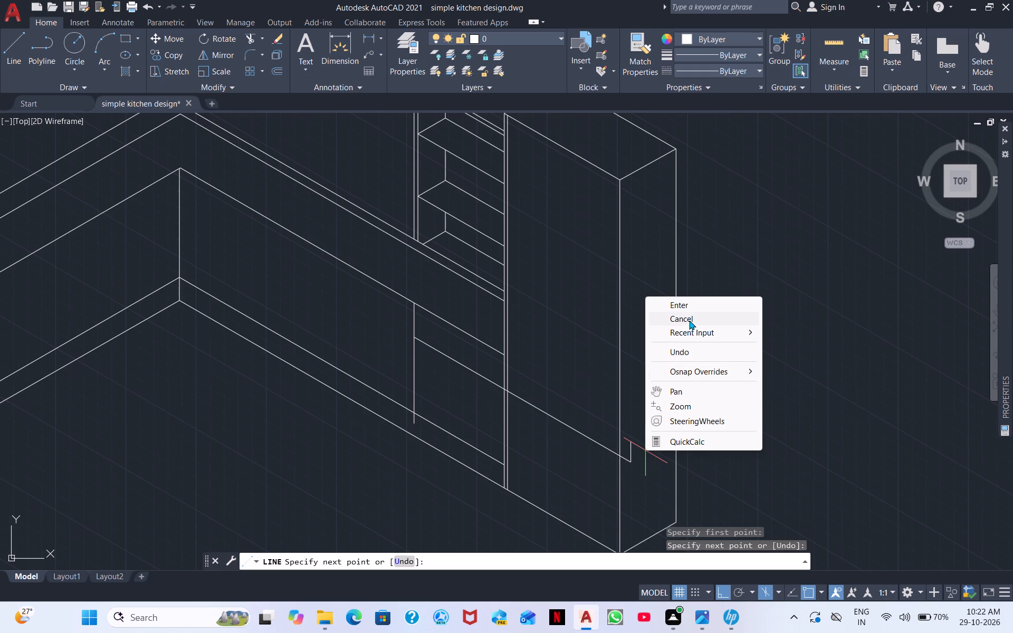
left_click(689, 319)
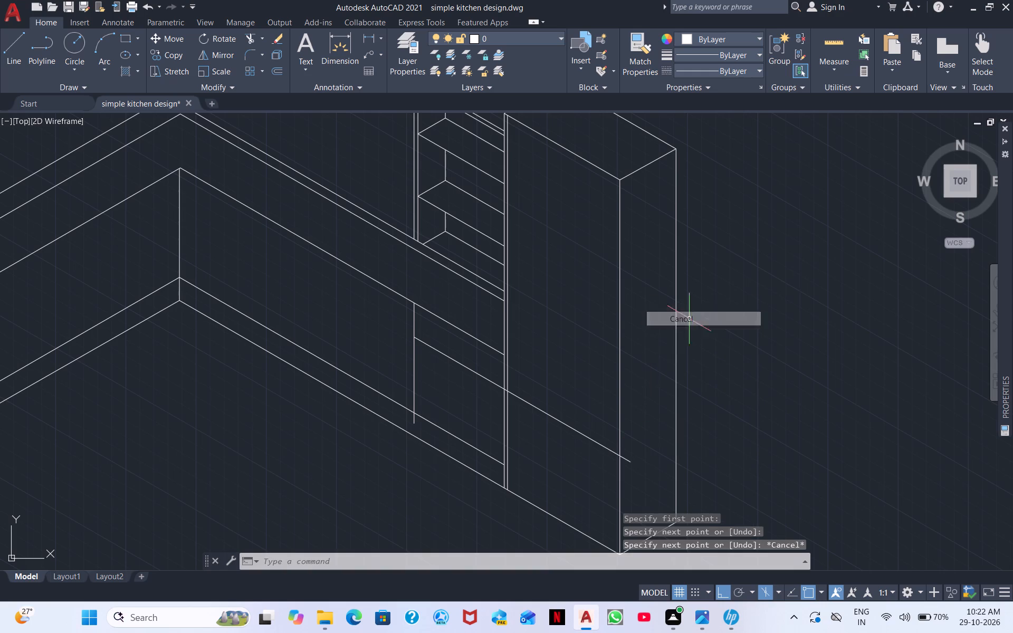
Trim the new sloping line beyond the tall cabinet's front corner edge and between the cabinet's two close side lines.
left_click(249, 39)
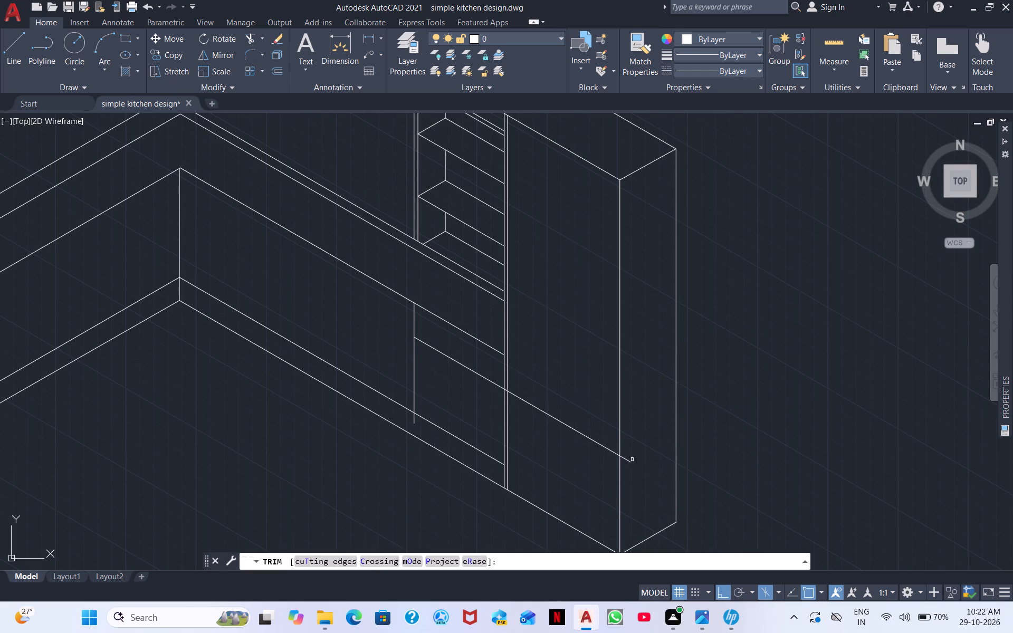
left_click(632, 460)
scroll(490, 380, "up", 5)
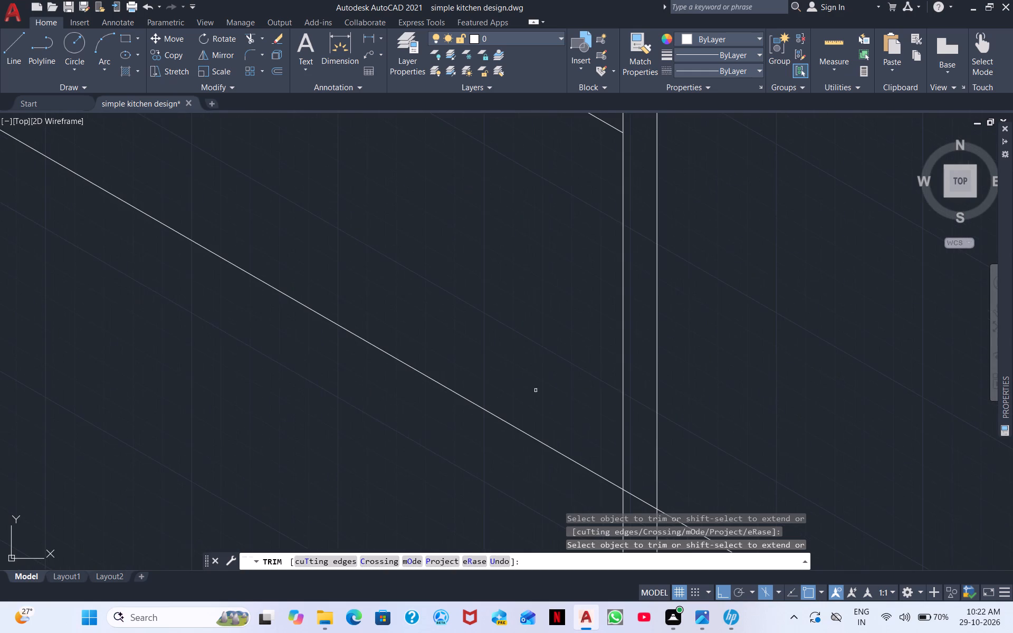
middle_click_drag(629, 428, 551, 196)
left_click_drag(562, 231, 567, 316)
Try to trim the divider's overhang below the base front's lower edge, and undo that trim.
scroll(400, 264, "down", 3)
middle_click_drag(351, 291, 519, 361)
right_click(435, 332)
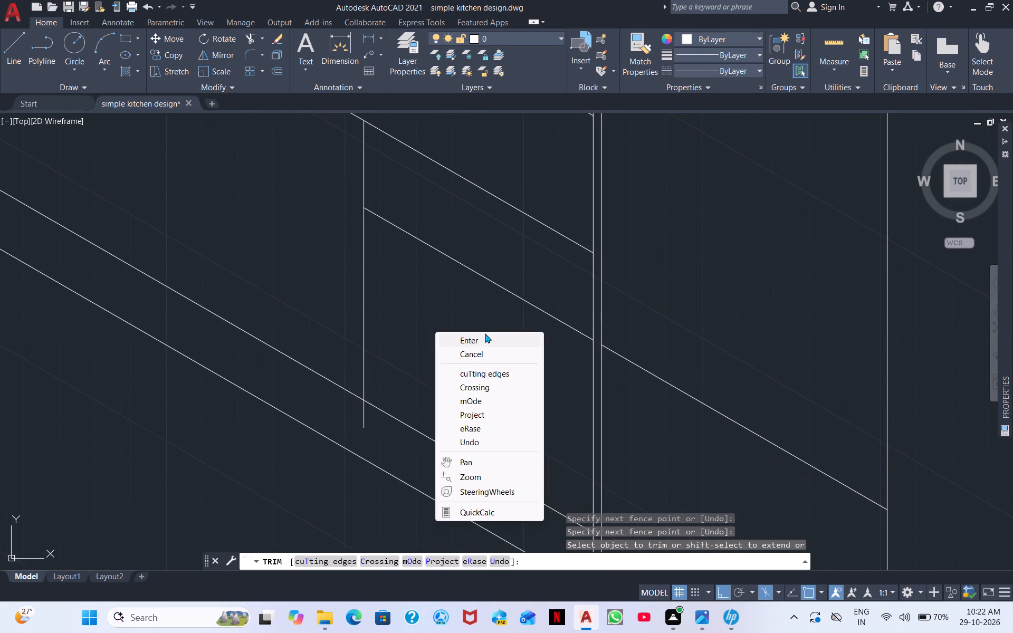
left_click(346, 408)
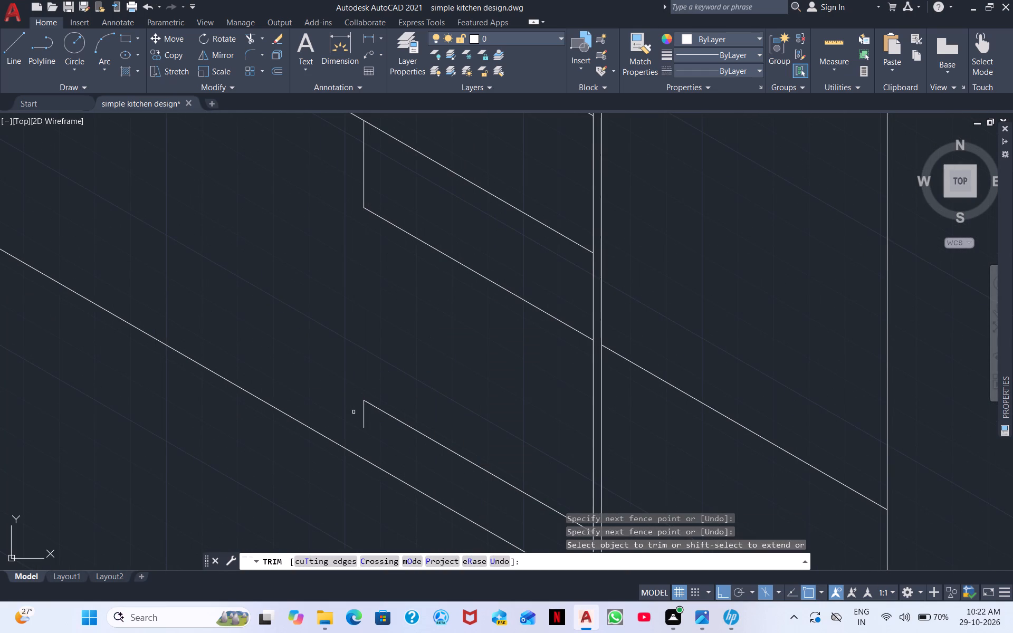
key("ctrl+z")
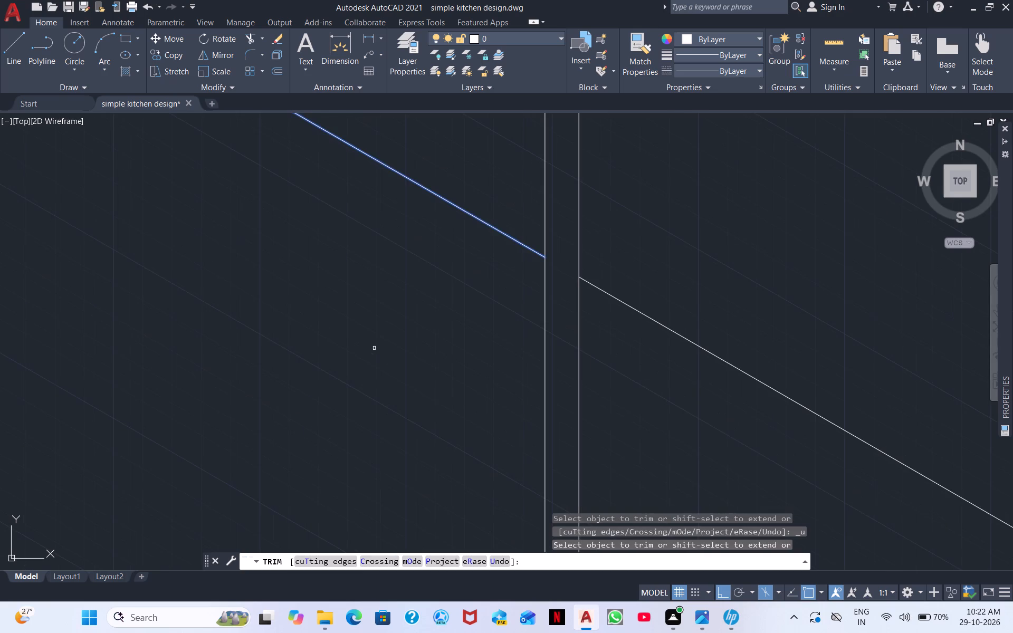
Trim the vertical divider's overhang below the base front's lower edge.
scroll(374, 344, "down", 3)
scroll(498, 385, "down", 1)
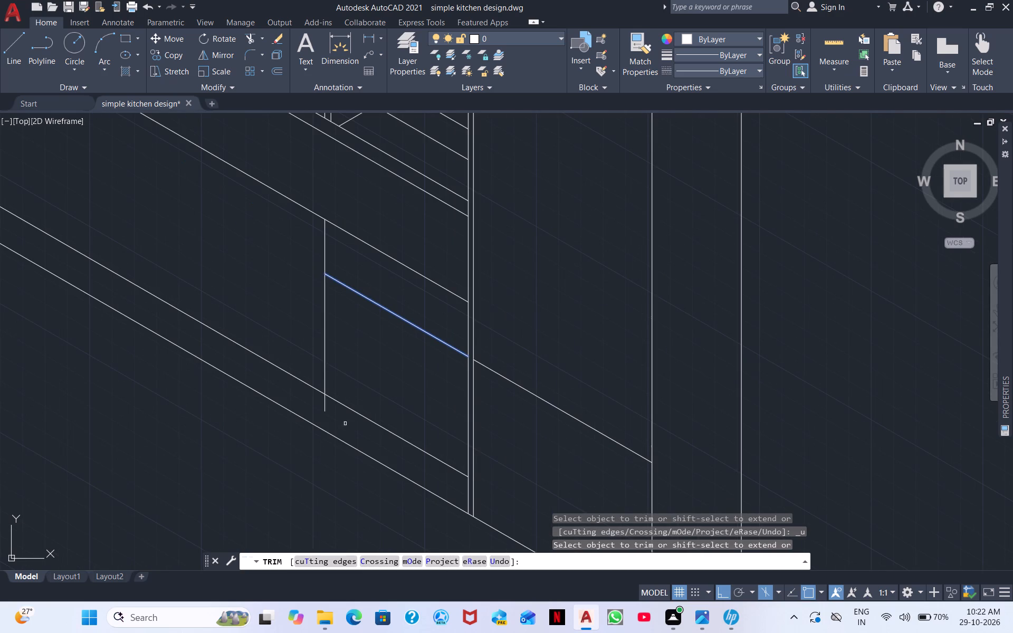
left_click(324, 404)
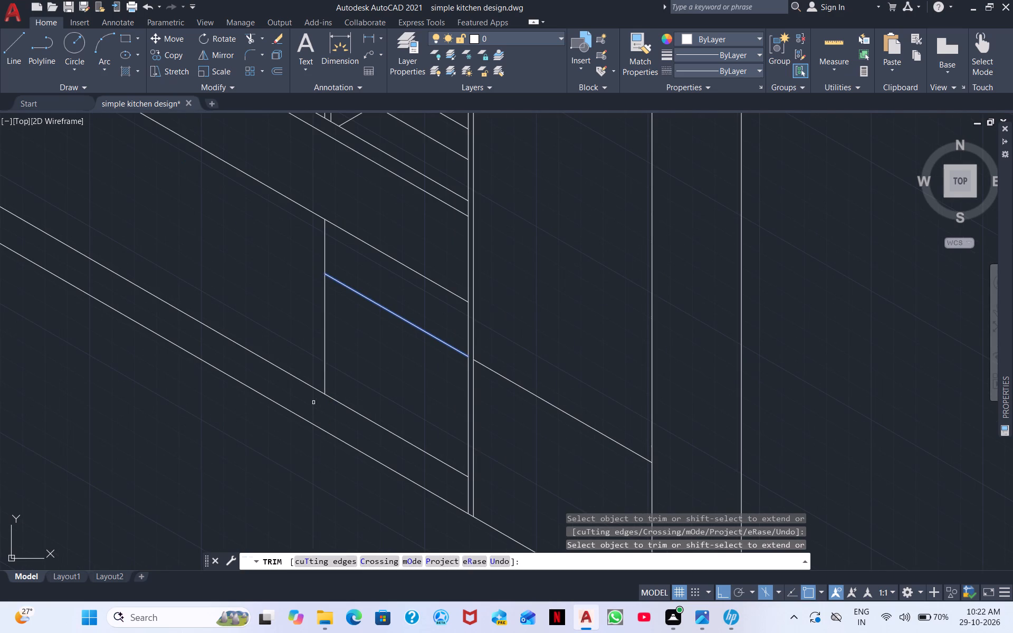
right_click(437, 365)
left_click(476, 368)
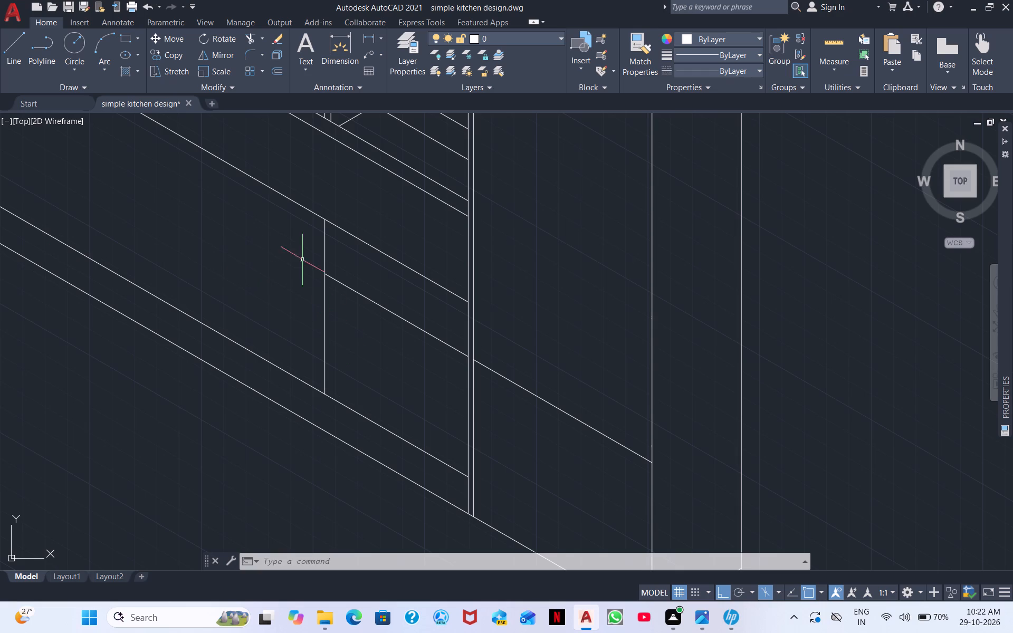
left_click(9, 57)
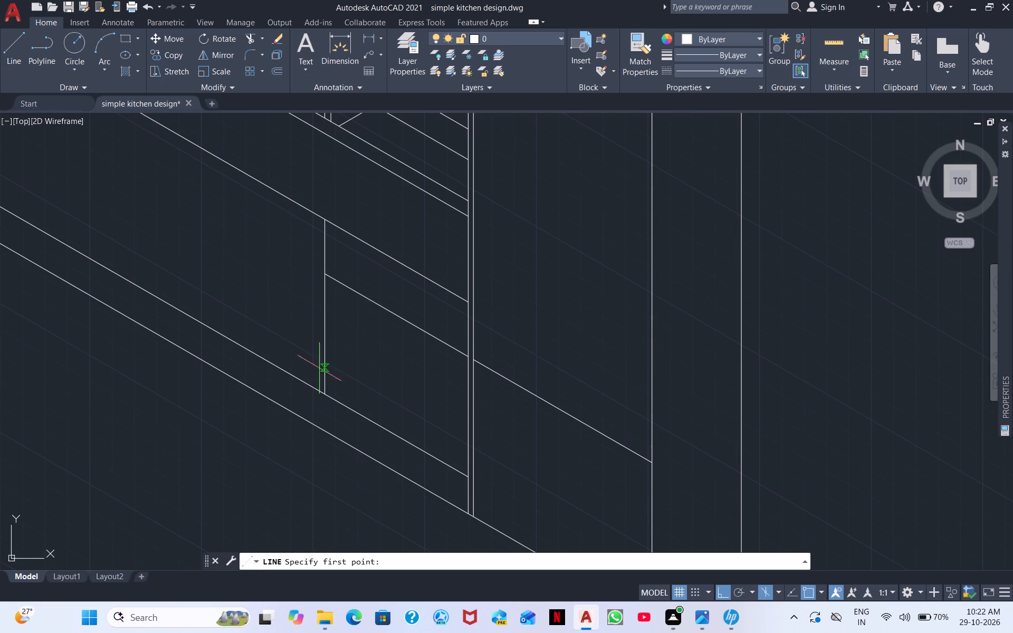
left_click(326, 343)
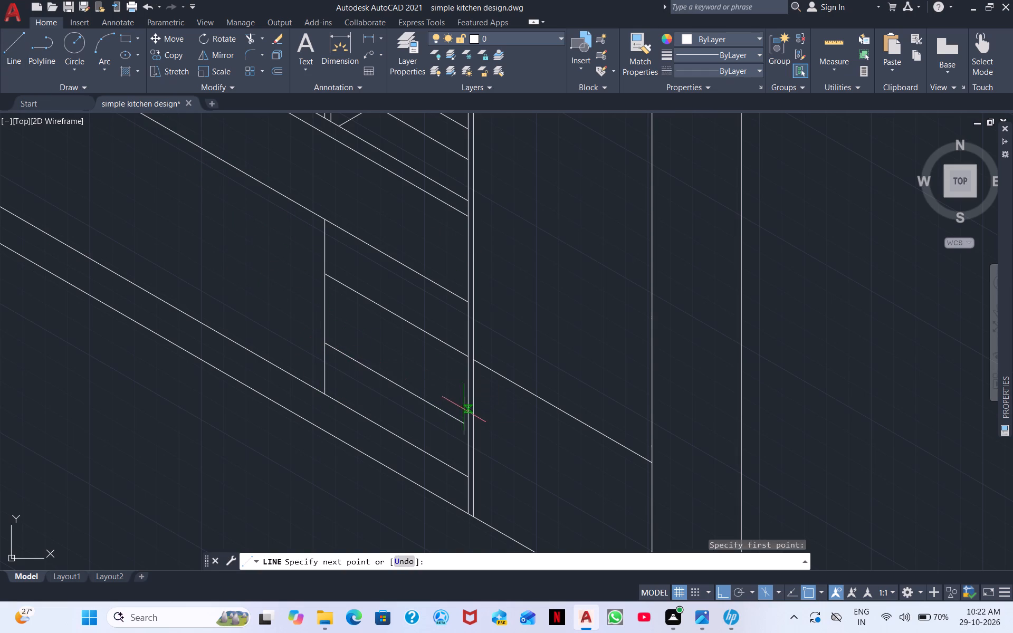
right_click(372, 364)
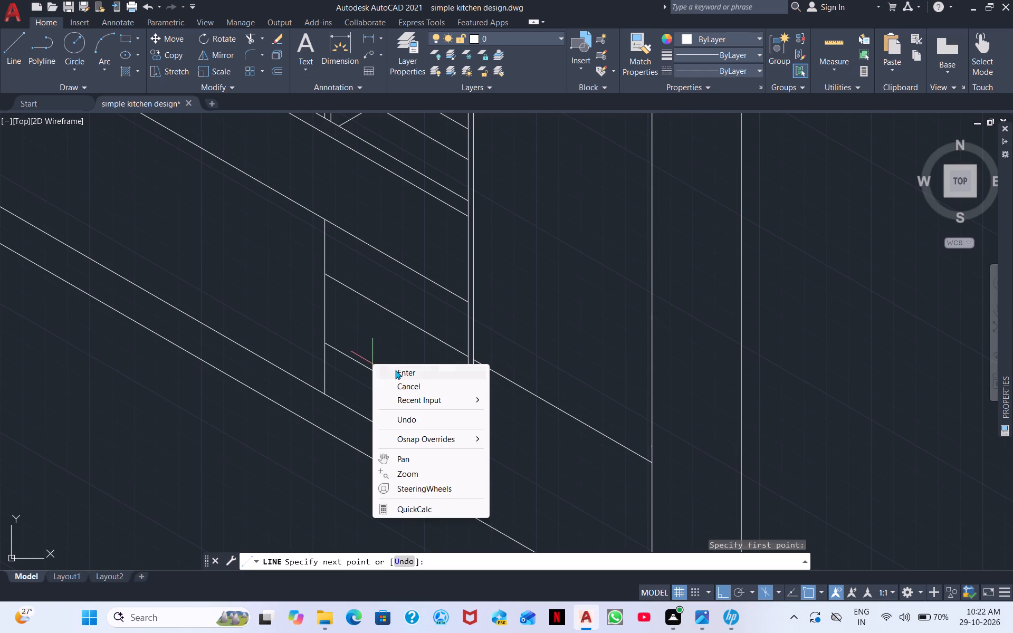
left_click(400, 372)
Draw a second drawer line at 330° from the lower part of the base divider to the nearer side line of the tall cabinet.
right_click(395, 372)
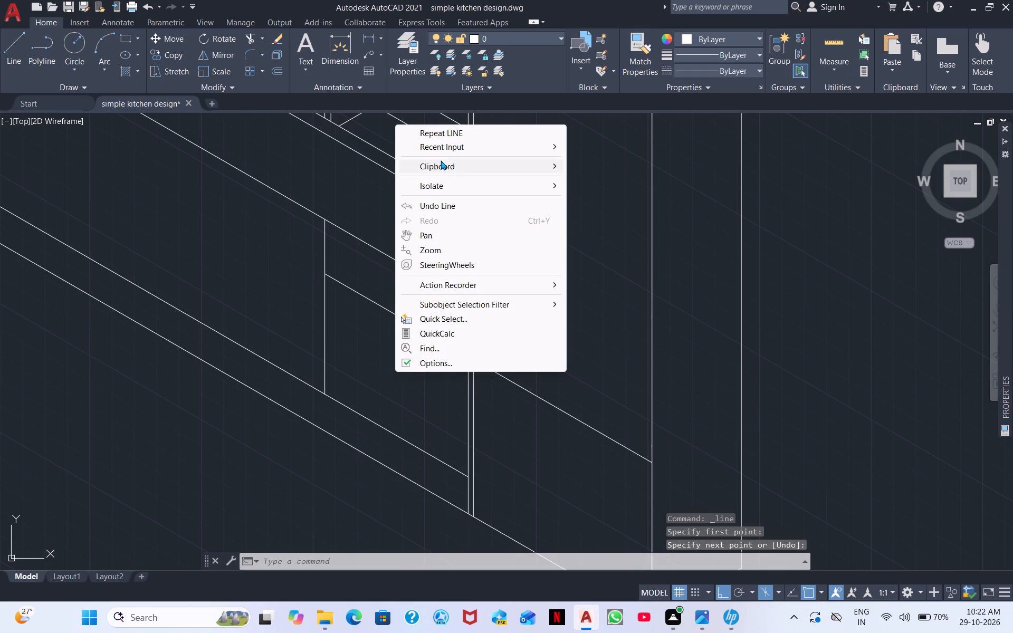
left_click(445, 128)
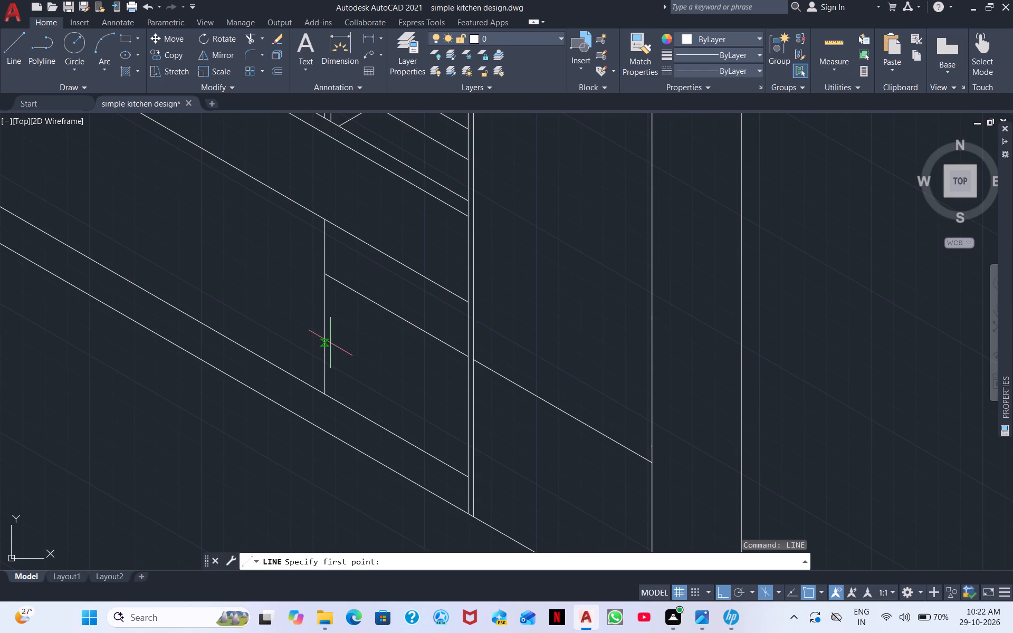
left_click(323, 341)
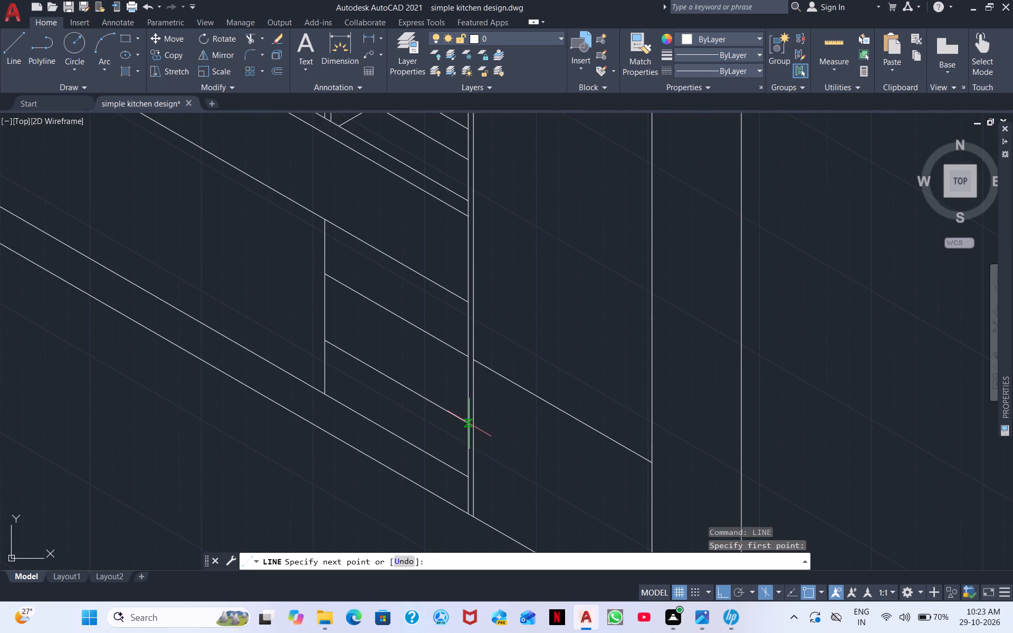
scroll(464, 407, "up", 4)
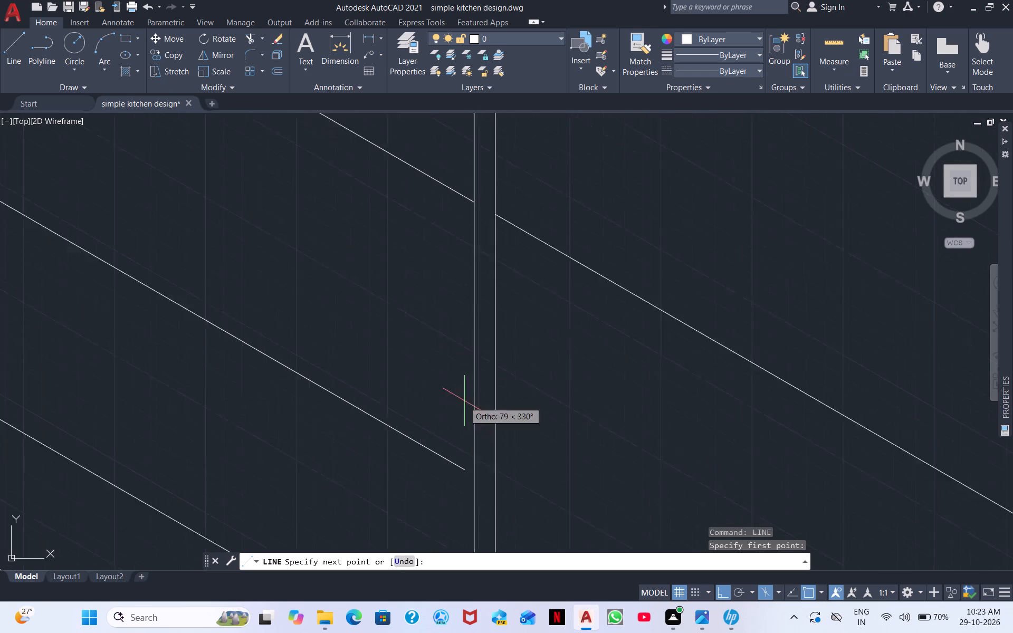
left_click(479, 524)
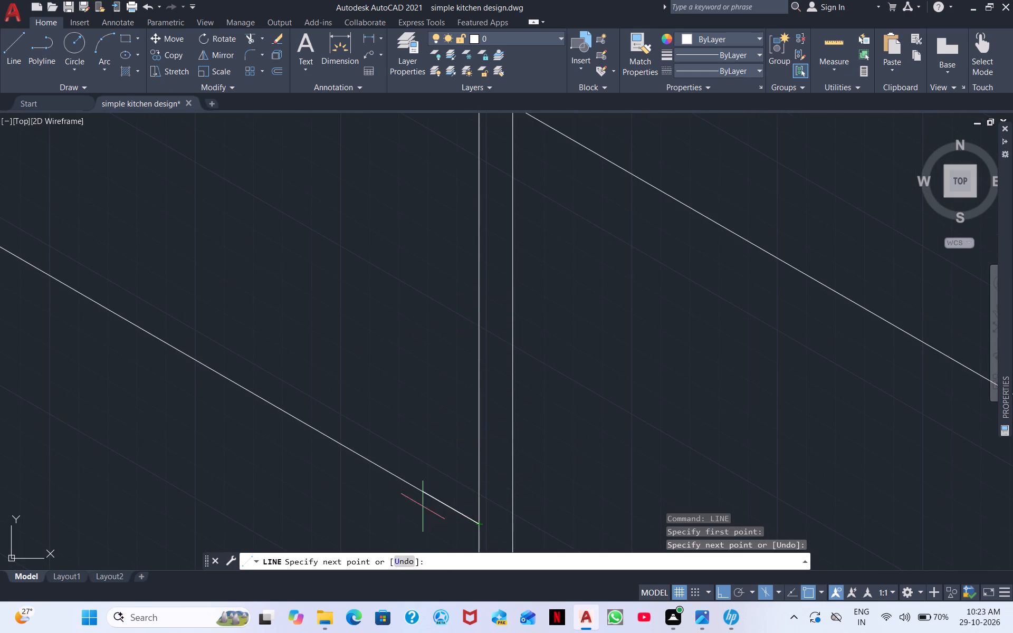
right_click(396, 491)
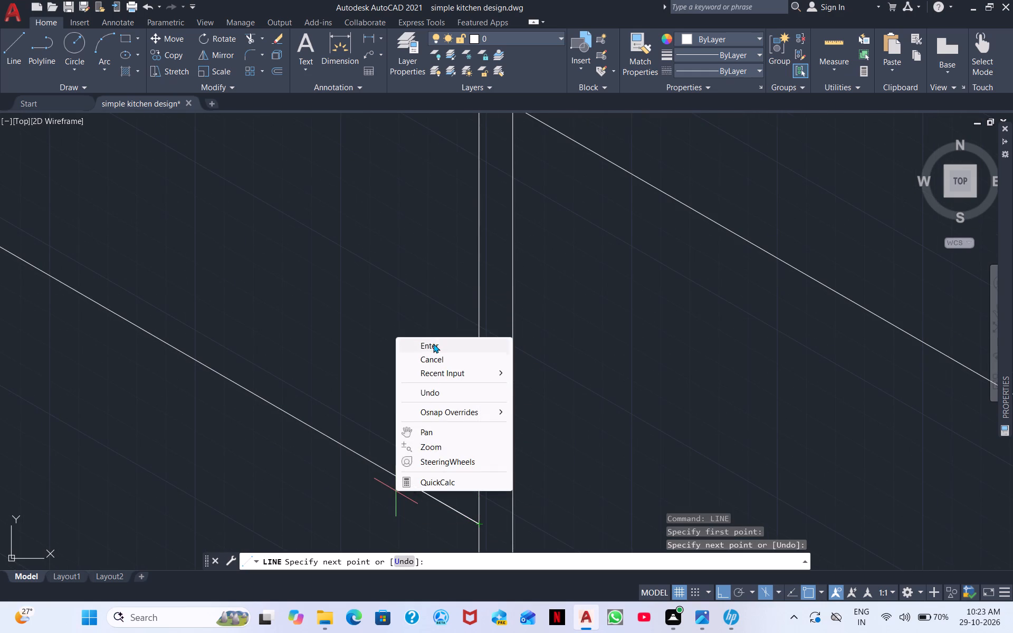
left_click(433, 343)
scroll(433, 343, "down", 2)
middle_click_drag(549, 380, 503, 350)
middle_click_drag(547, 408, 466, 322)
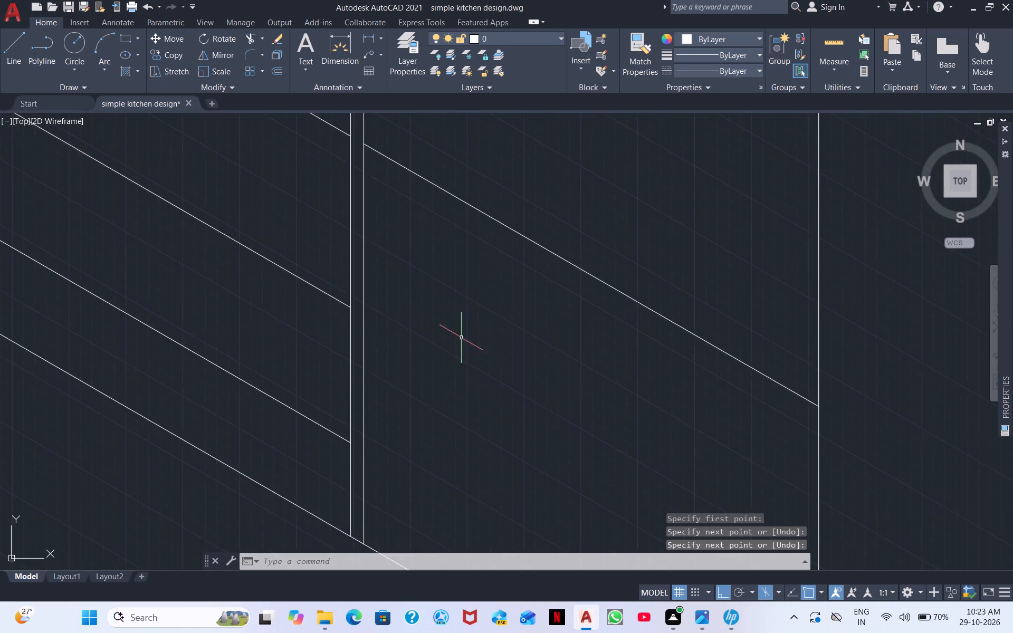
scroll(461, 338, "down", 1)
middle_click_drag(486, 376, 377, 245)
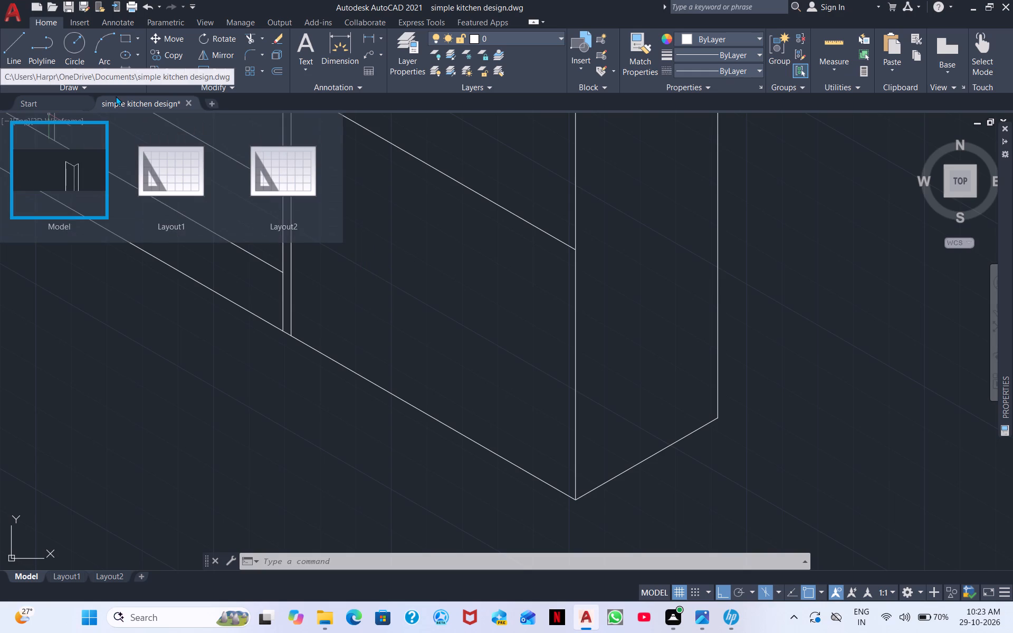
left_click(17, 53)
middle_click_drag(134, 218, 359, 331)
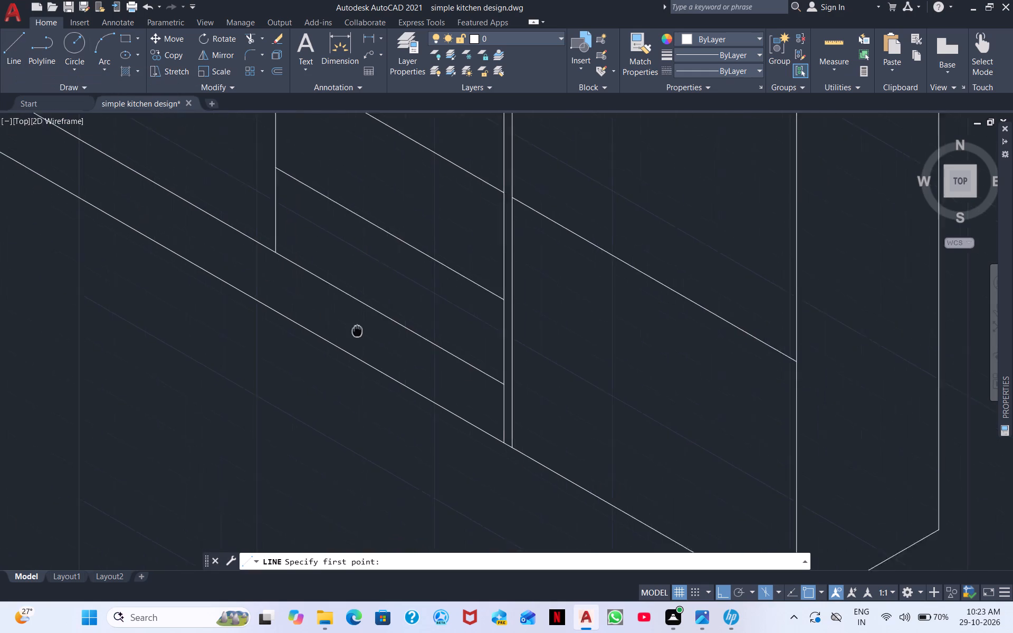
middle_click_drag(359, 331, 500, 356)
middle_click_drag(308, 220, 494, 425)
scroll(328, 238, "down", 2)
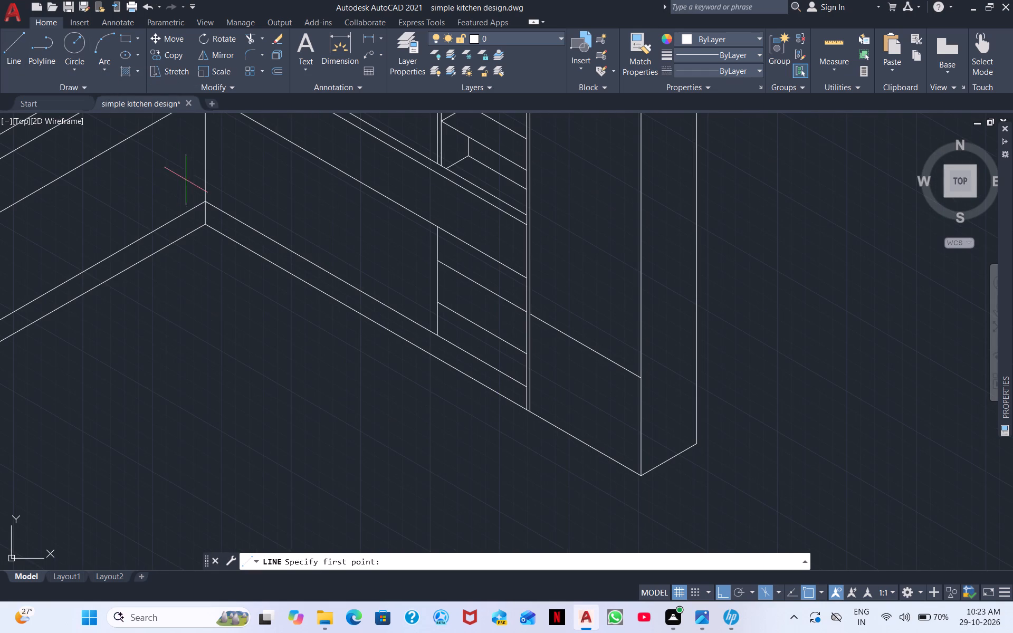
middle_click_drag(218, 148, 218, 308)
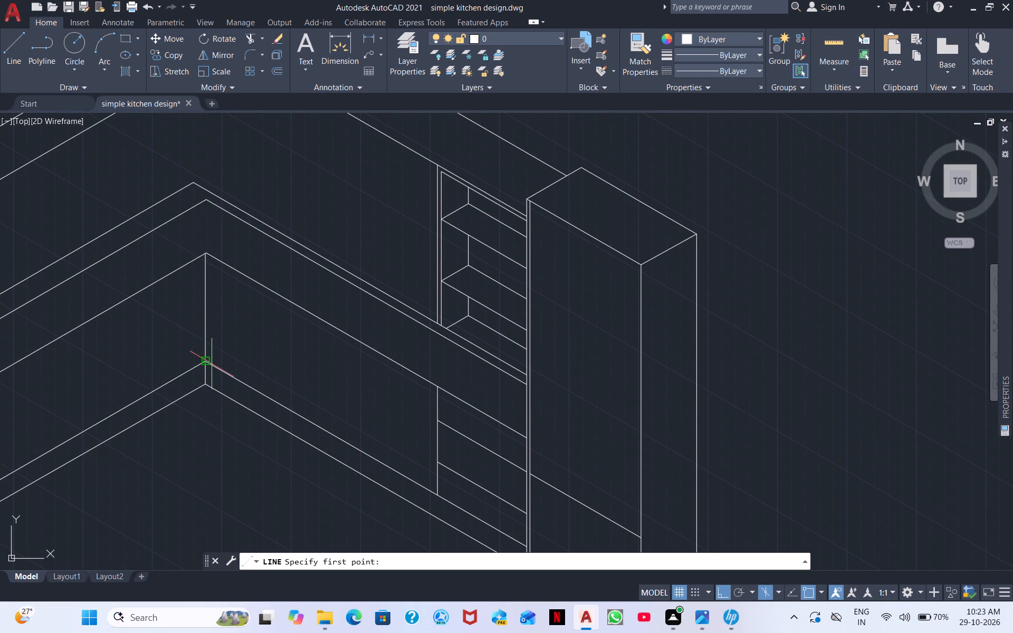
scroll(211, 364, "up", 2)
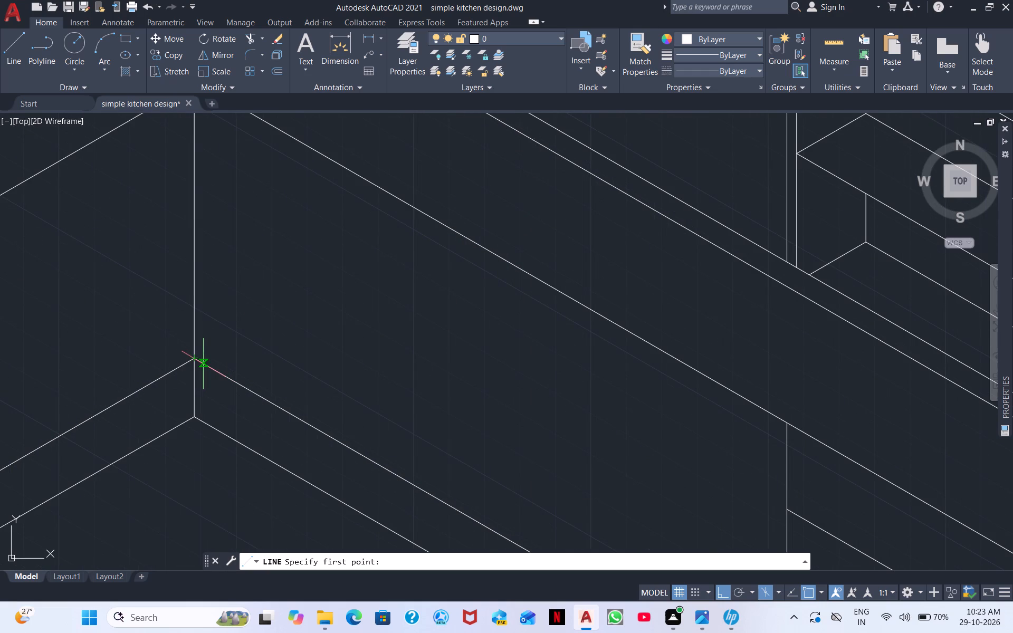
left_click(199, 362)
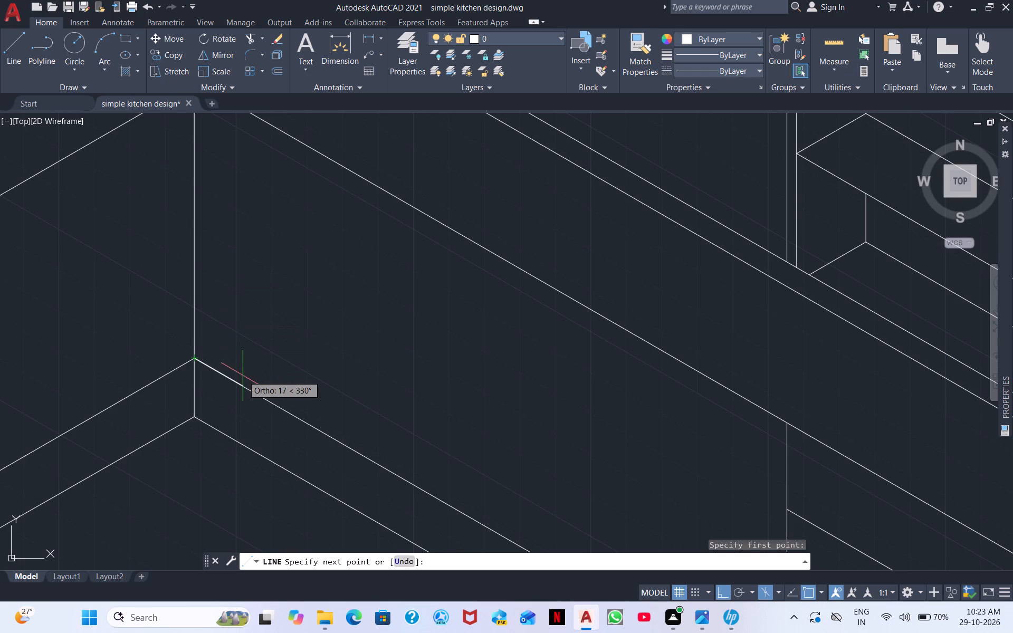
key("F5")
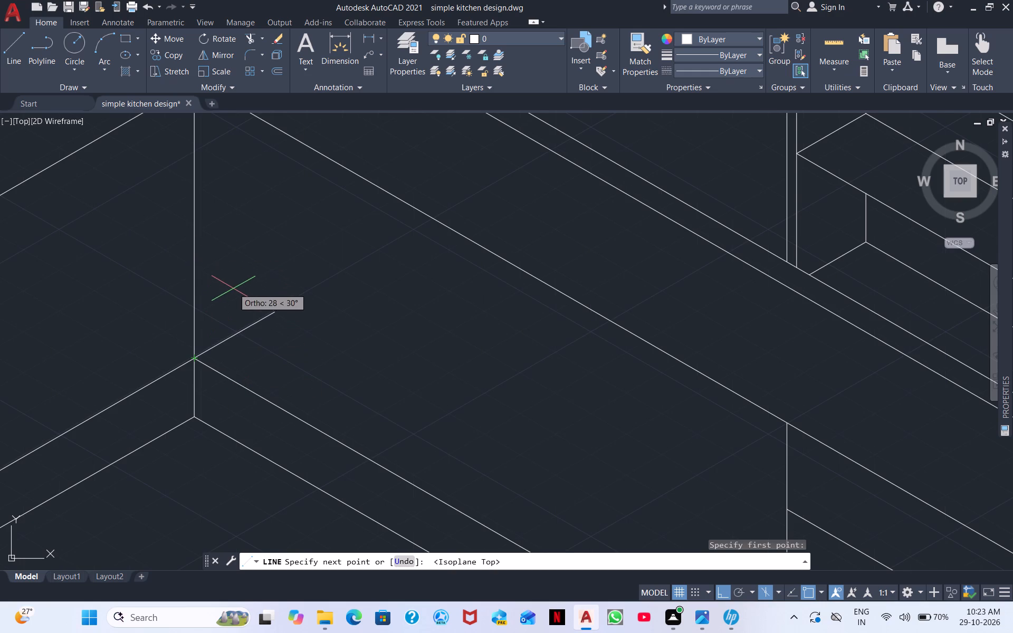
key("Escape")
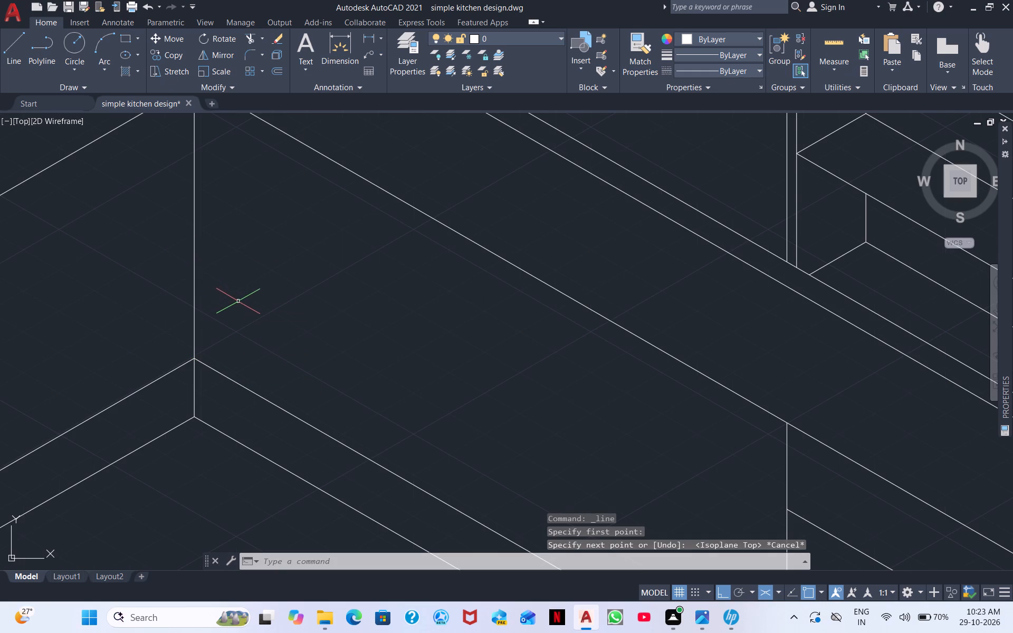
Draw a vertical line close beside the base units' inner corner edge, from the front's lower edge up past its upper edge, using Isoplane Right.
left_click(20, 48)
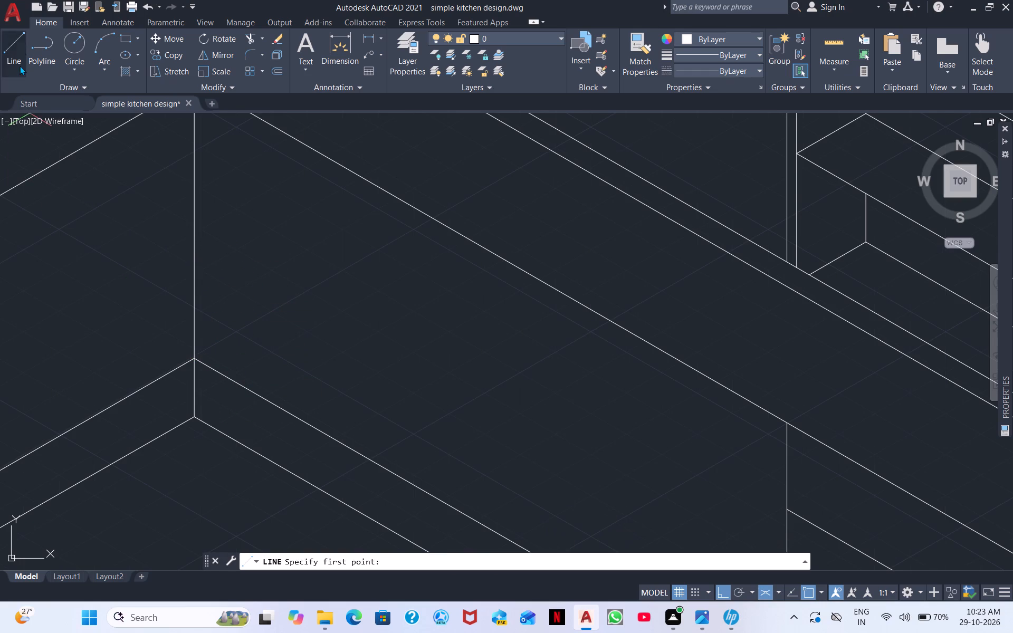
left_click(203, 362)
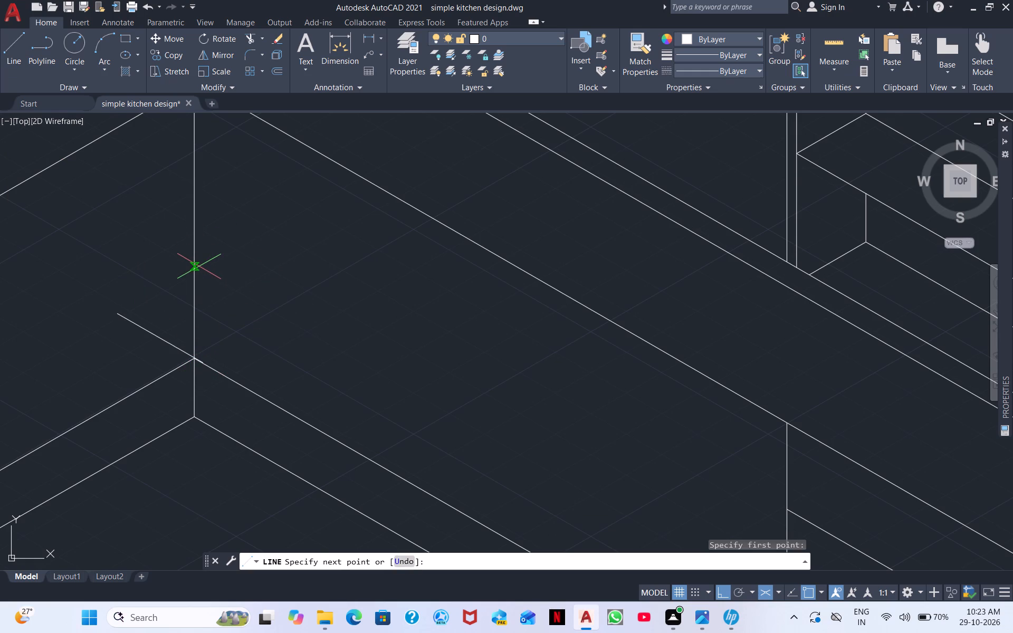
key("F5")
middle_click_drag(206, 167, 263, 421)
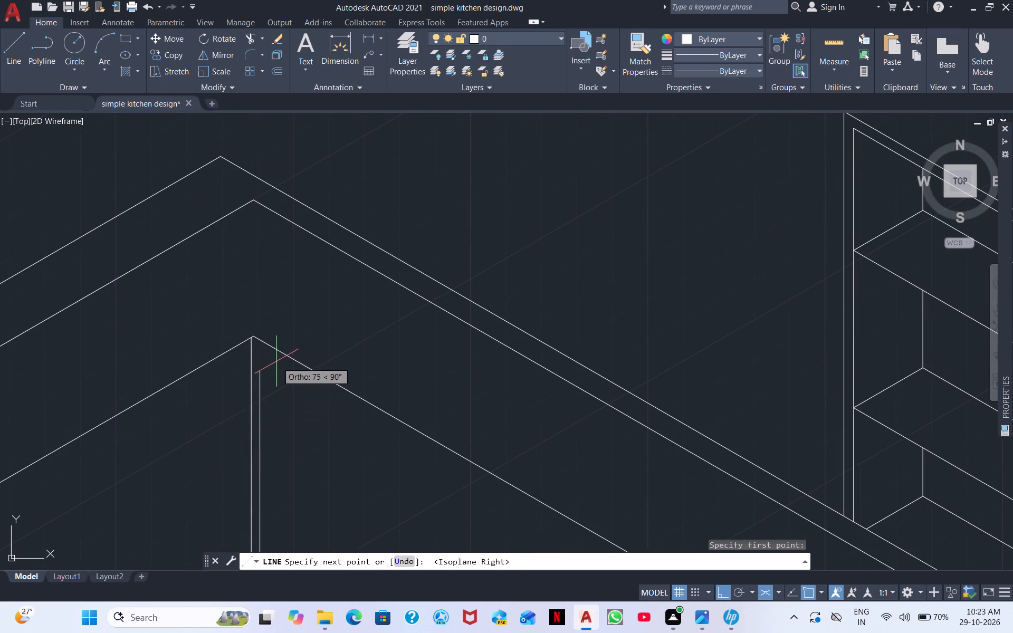
left_click(257, 310)
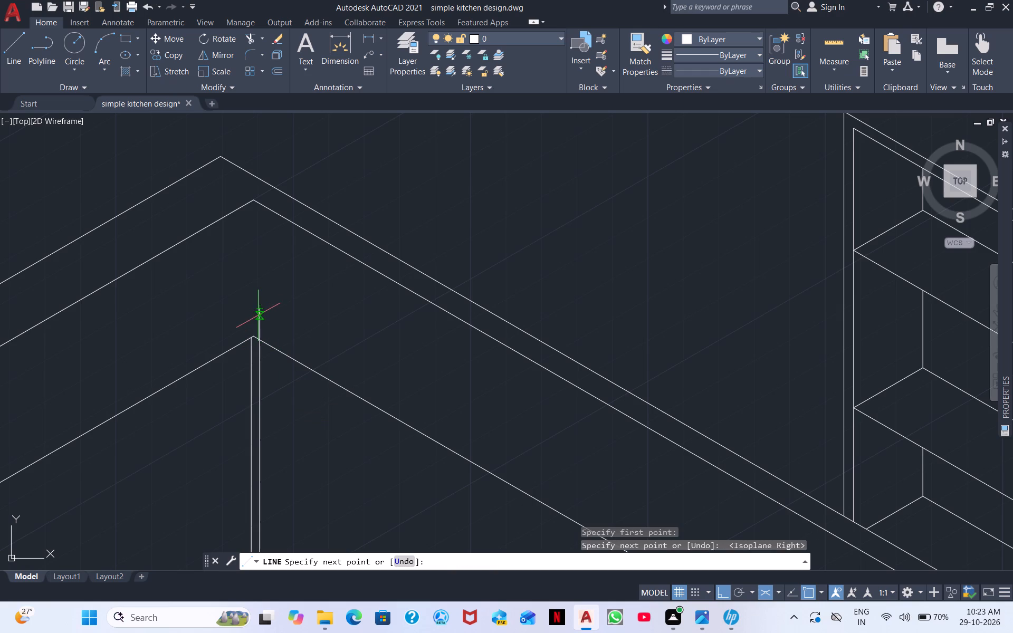
key("Escape")
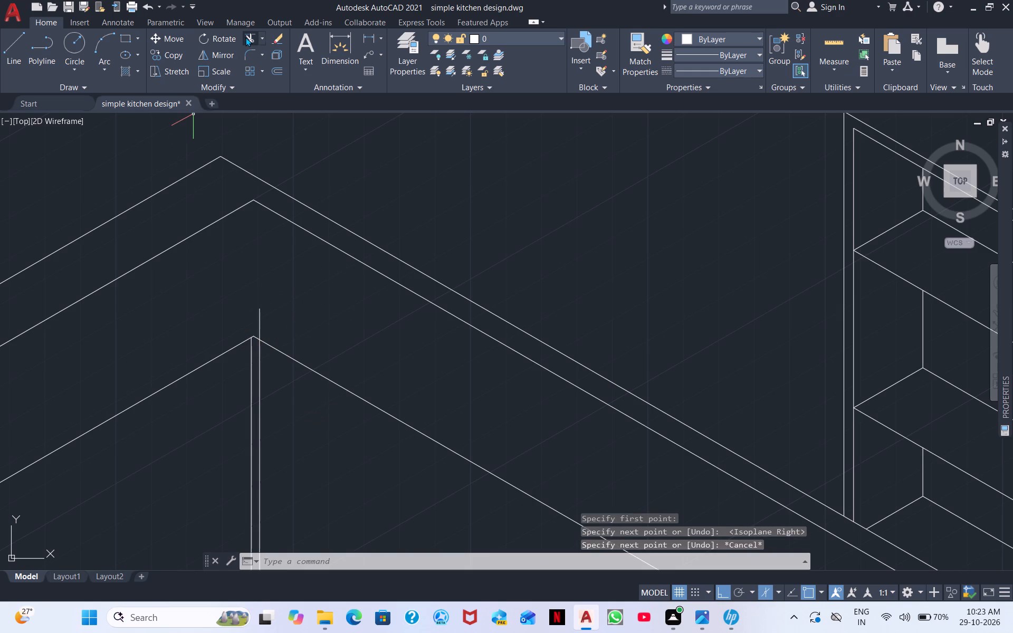
Trim the new corner line's overhang above the base front's upper edge.
left_click(251, 37)
left_click_drag(254, 329, 291, 328)
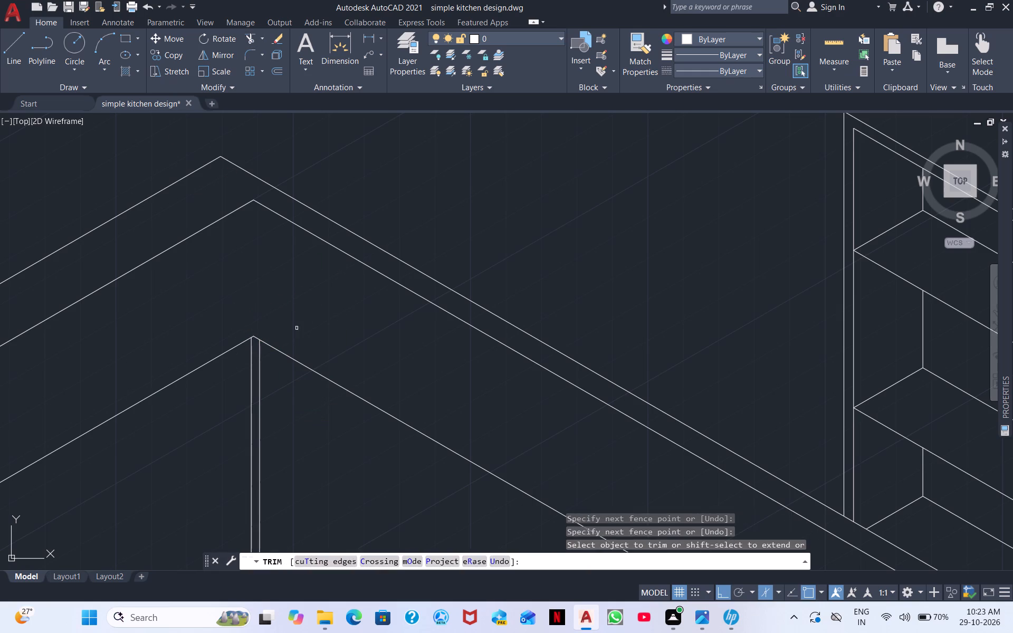
scroll(294, 321, "down", 2)
right_click(332, 419)
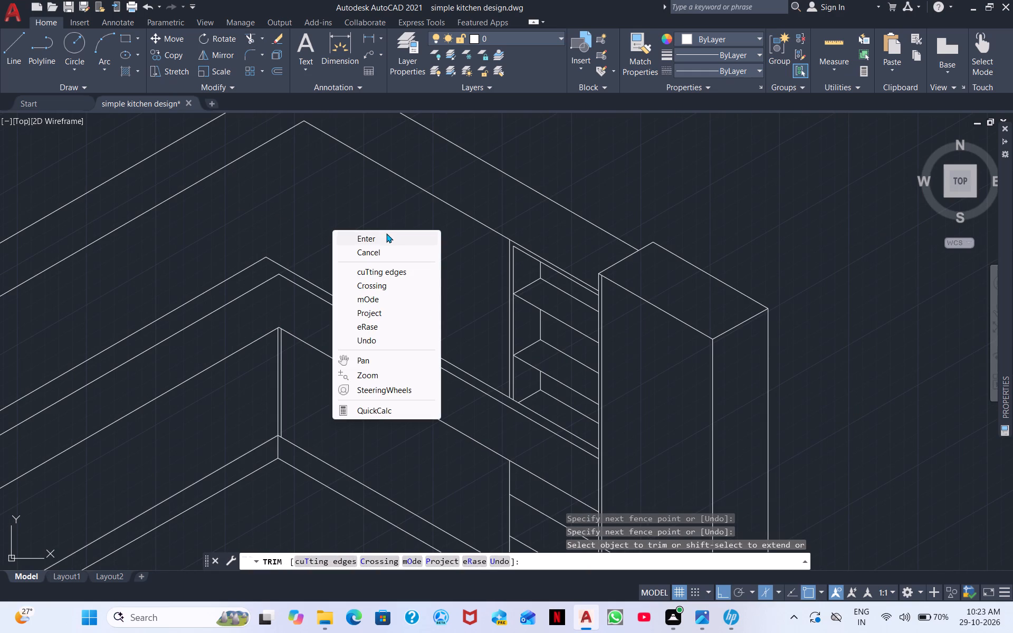
left_click(384, 232)
Draw a vertical door divider between the inner corner and the drawer stack, from the base front's upper edge down past the plinth.
right_click(373, 305)
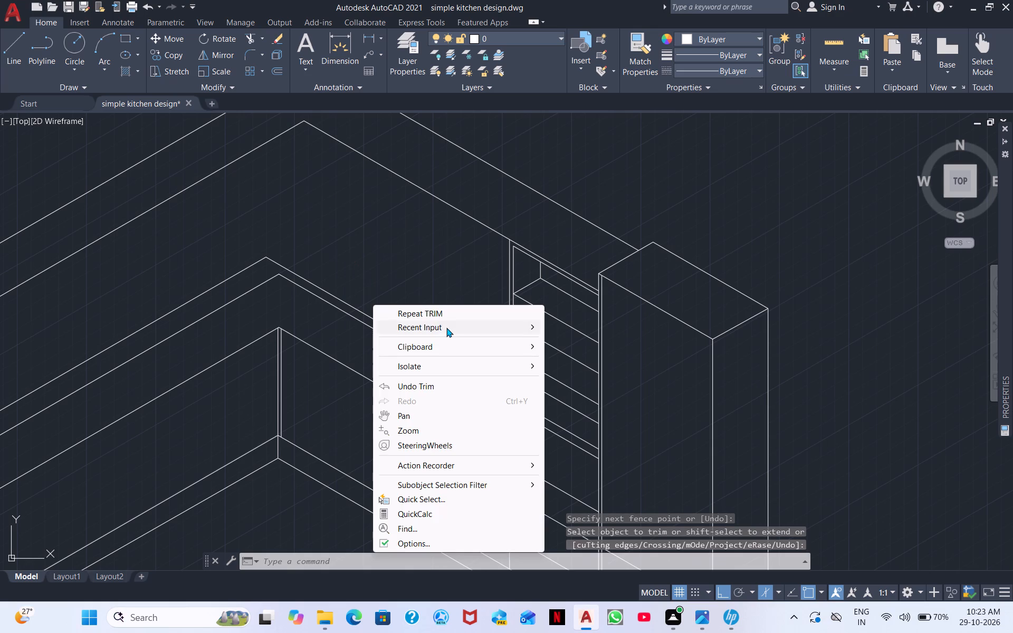
left_click(441, 324)
left_click(551, 341)
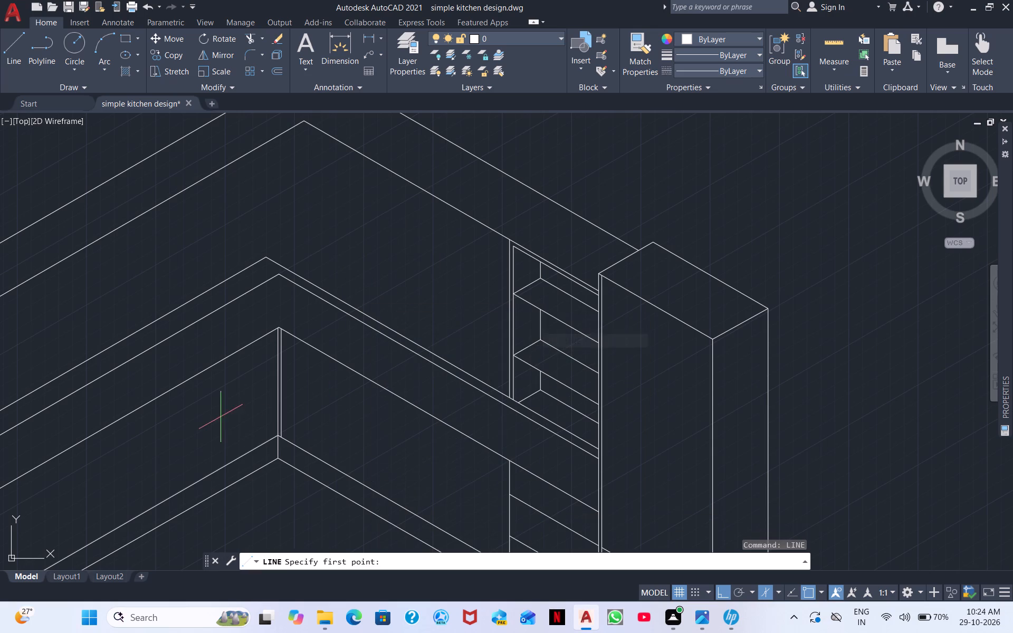
middle_click_drag(355, 407, 274, 298)
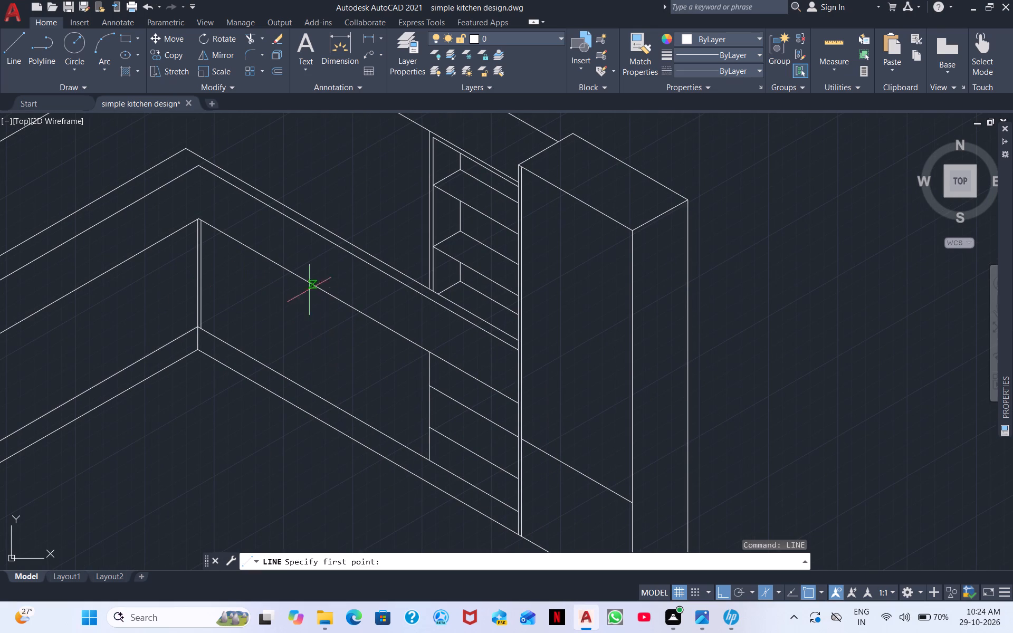
left_click(263, 260)
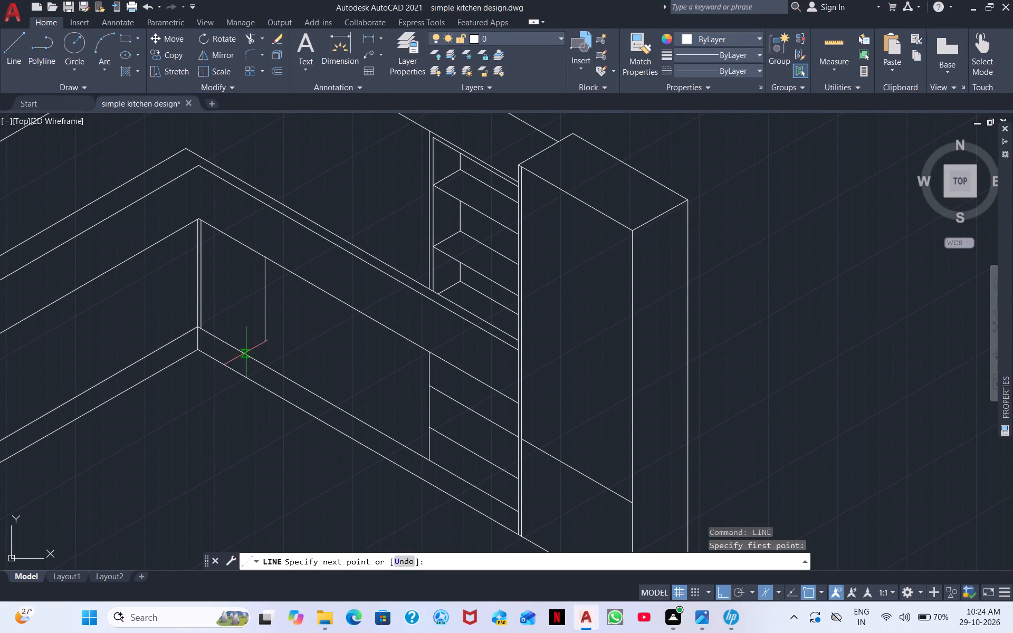
left_click(245, 438)
key("Escape")
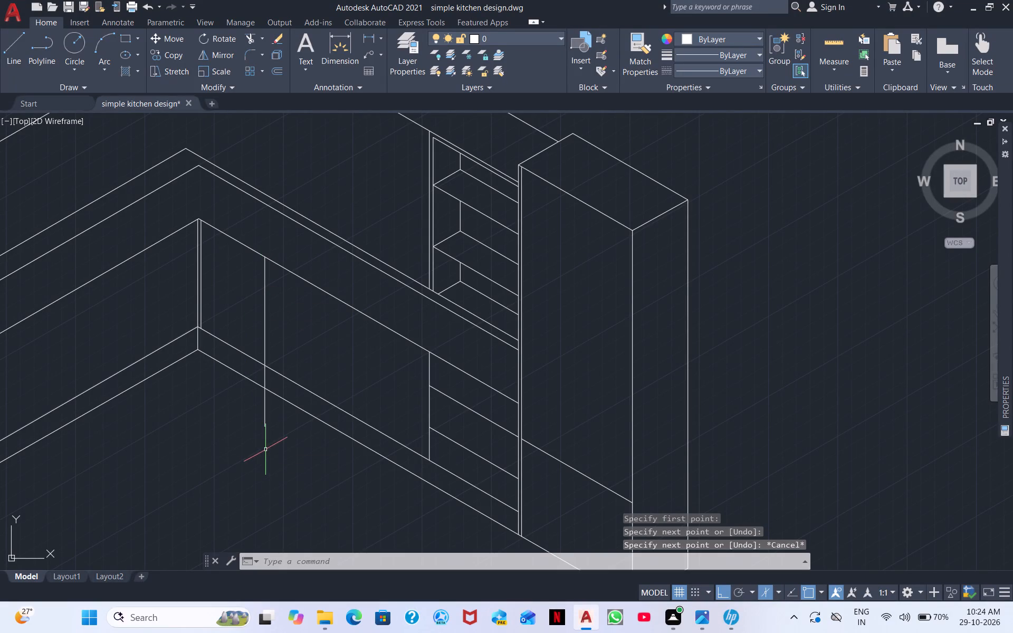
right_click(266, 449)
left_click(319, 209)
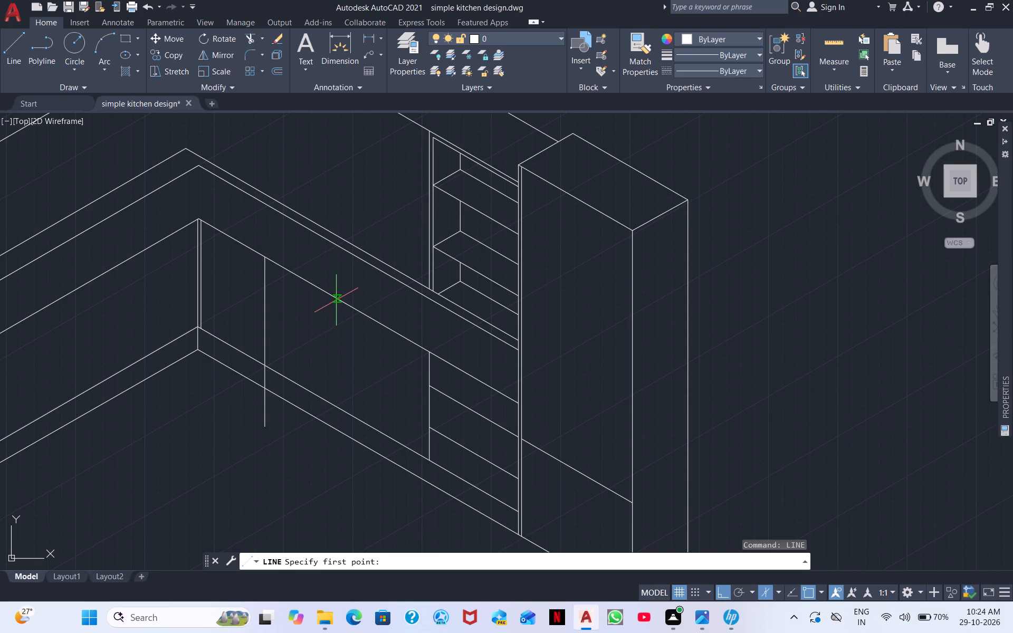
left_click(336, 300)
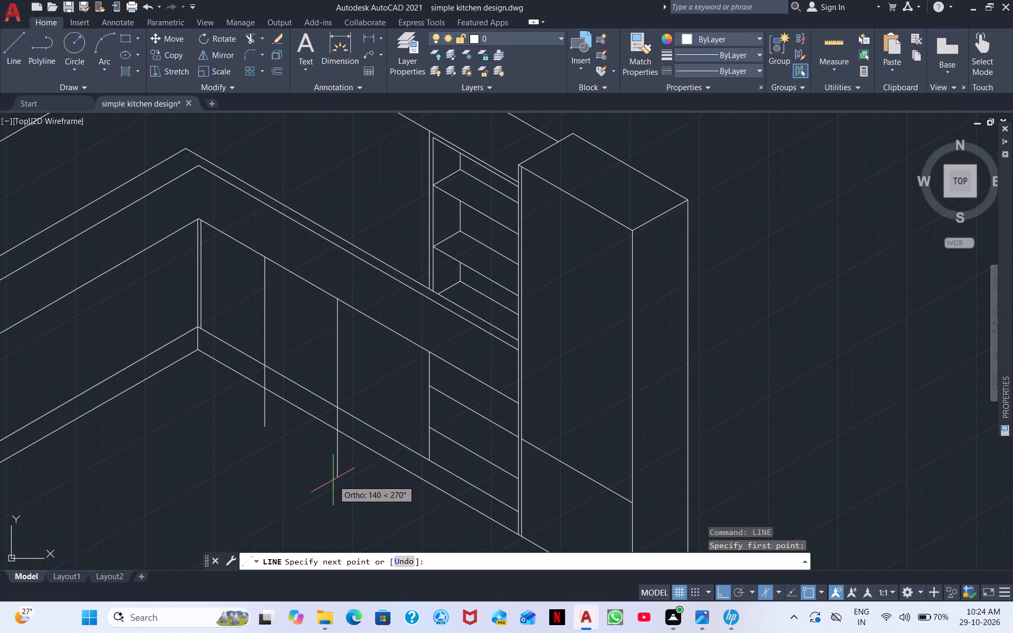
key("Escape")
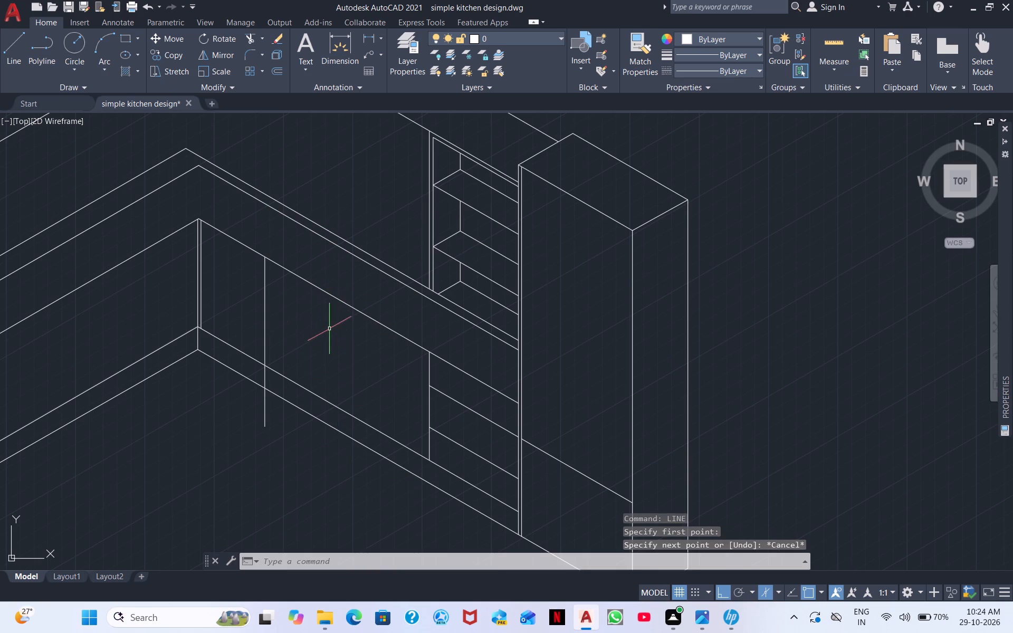
Draw two more vertical door dividers between the existing divider and the drawer stack, from the base front's upper edge down past the plinth.
right_click(329, 329)
left_click(358, 339)
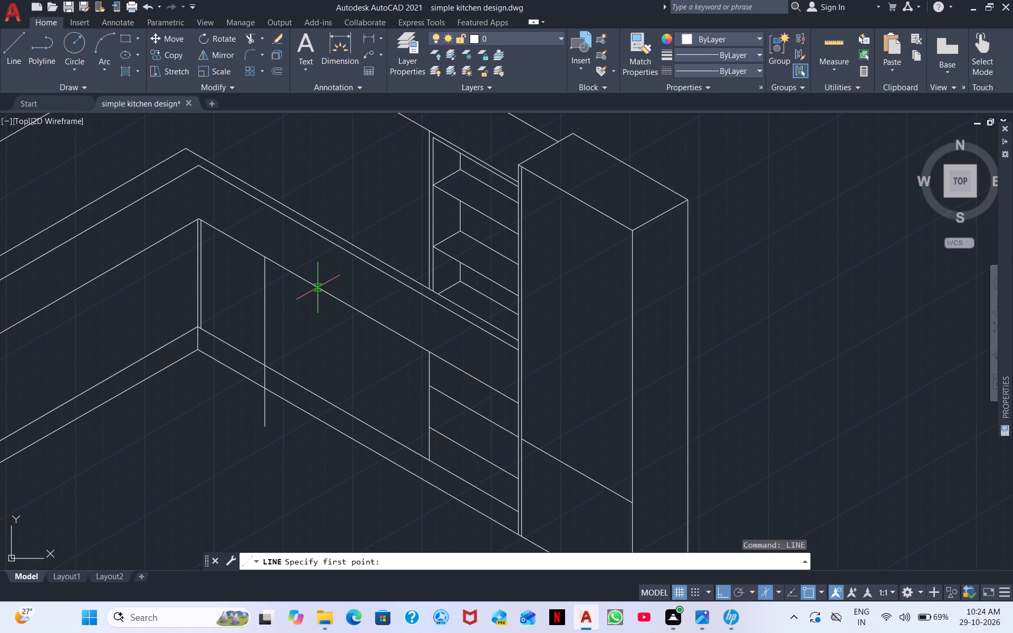
left_click(318, 287)
double_click(298, 482)
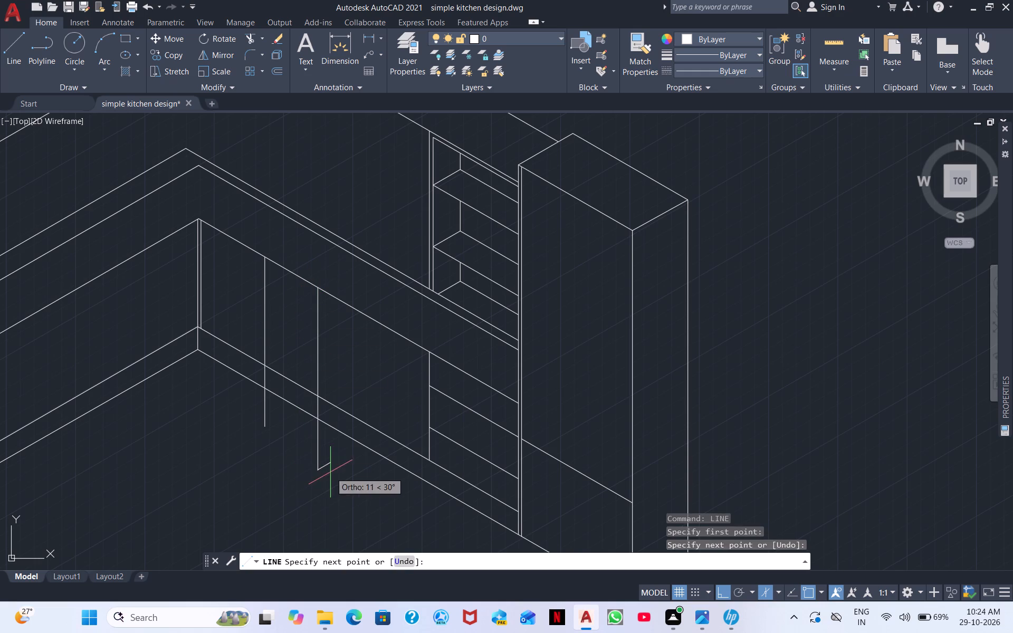
key("Escape")
right_click(333, 476)
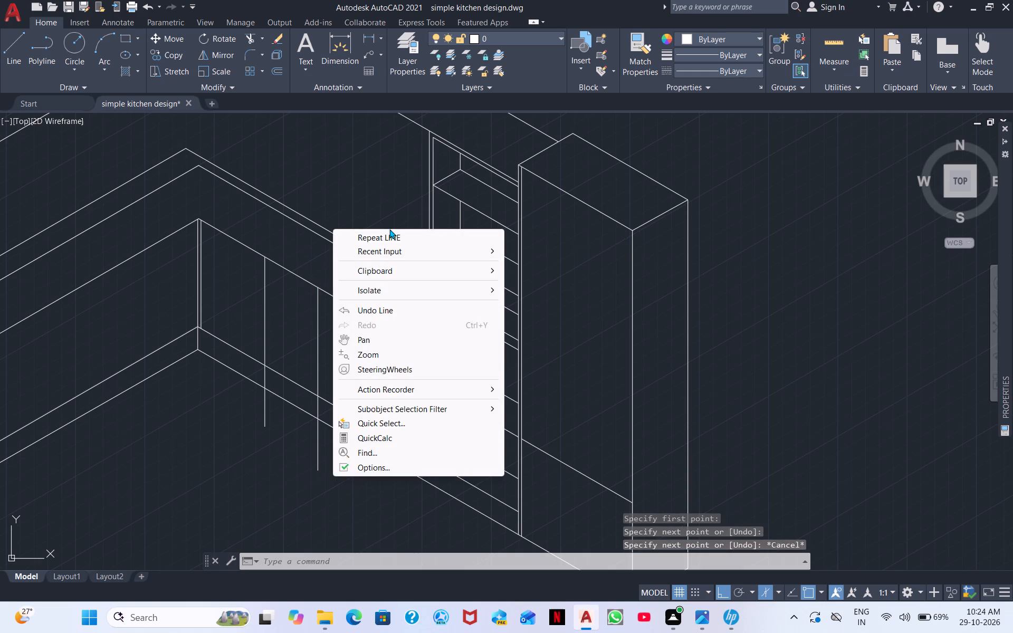
left_click(389, 234)
left_click(377, 322)
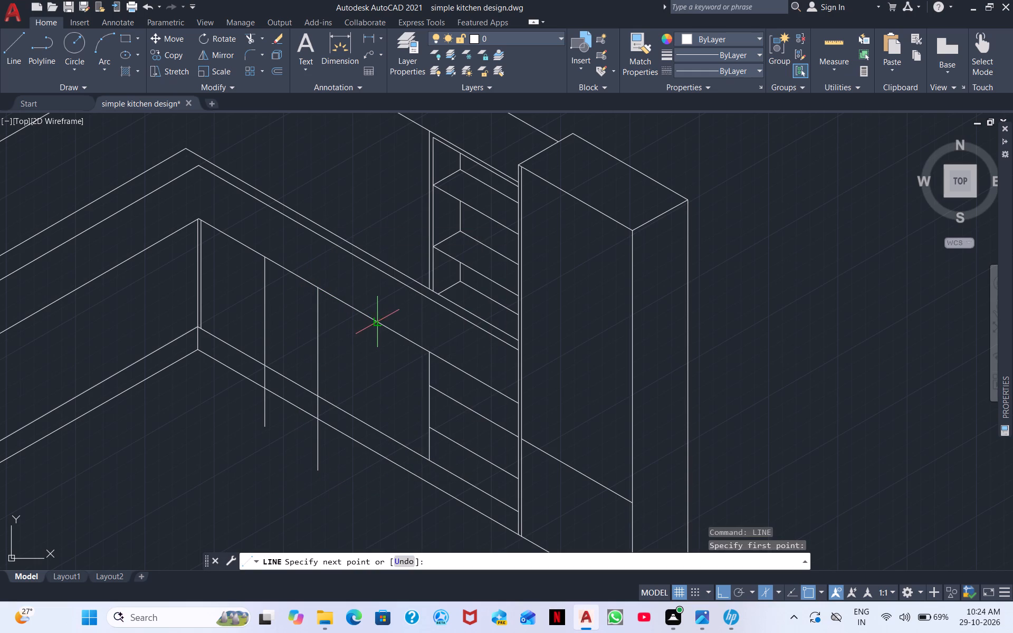
left_click(378, 517)
key("Escape")
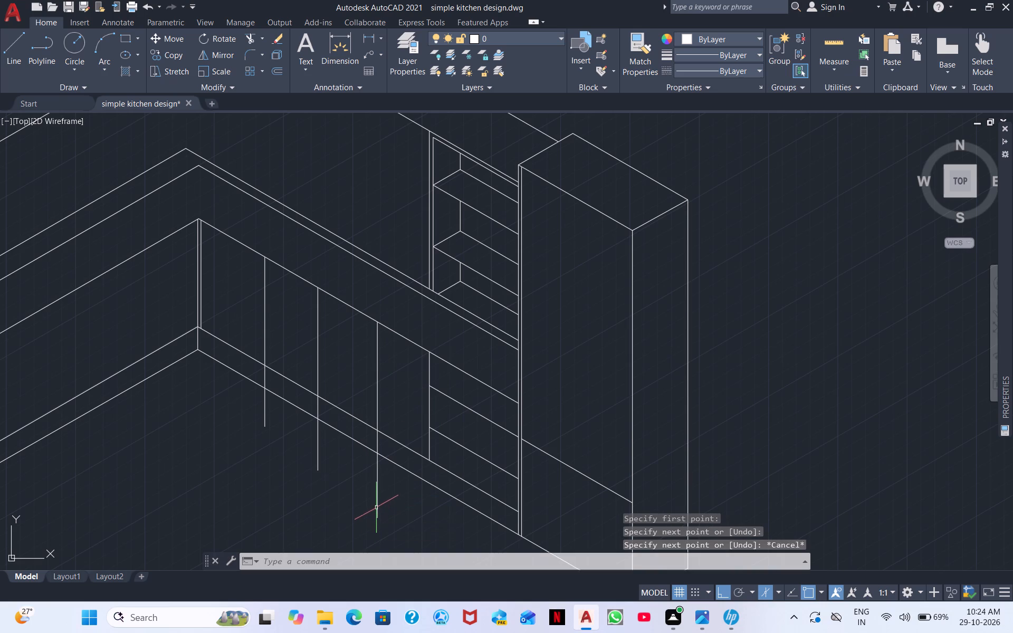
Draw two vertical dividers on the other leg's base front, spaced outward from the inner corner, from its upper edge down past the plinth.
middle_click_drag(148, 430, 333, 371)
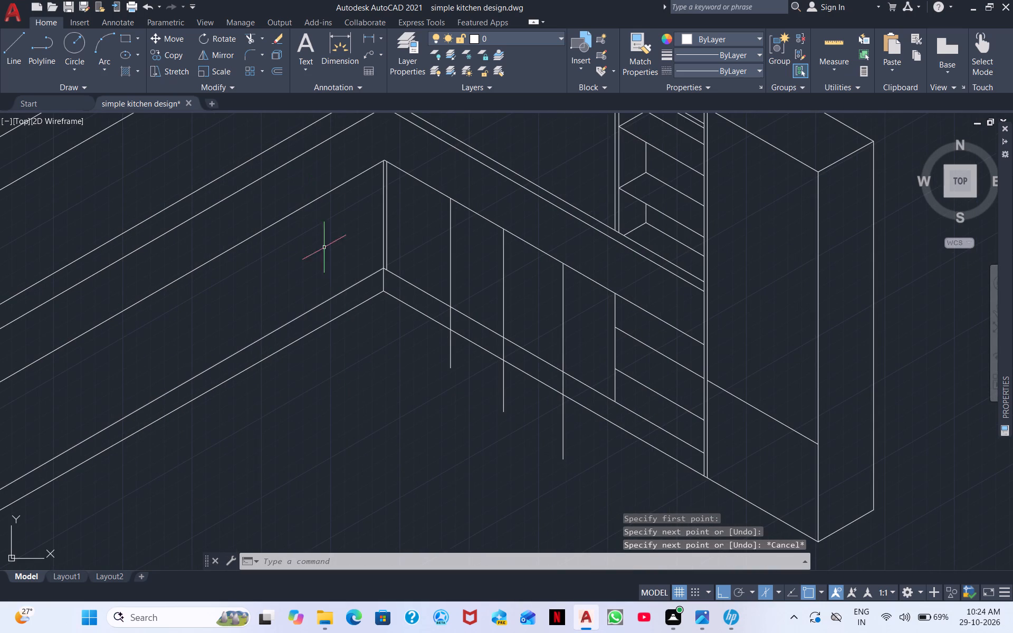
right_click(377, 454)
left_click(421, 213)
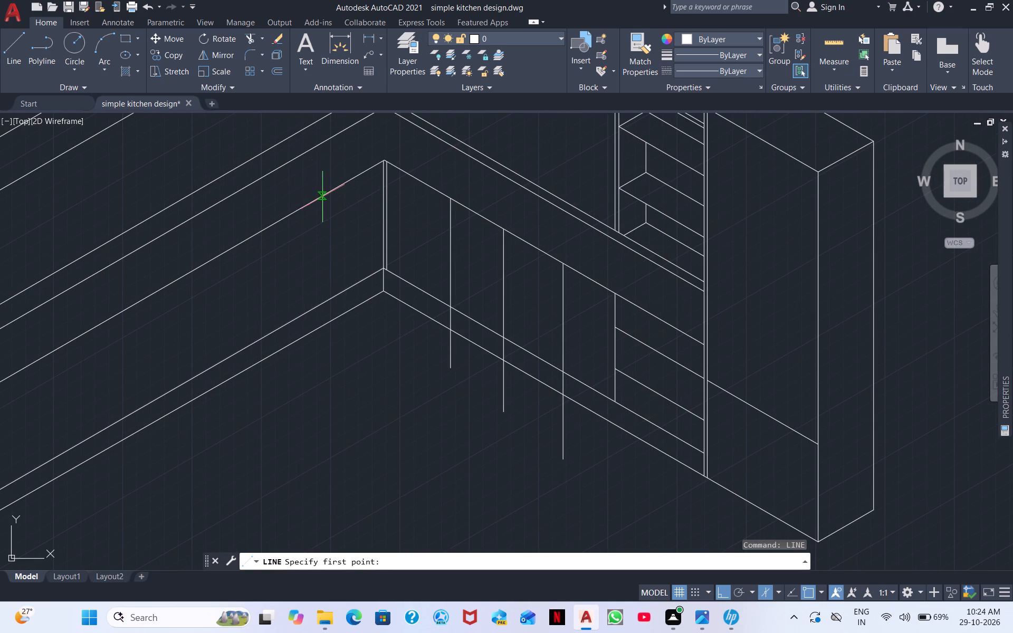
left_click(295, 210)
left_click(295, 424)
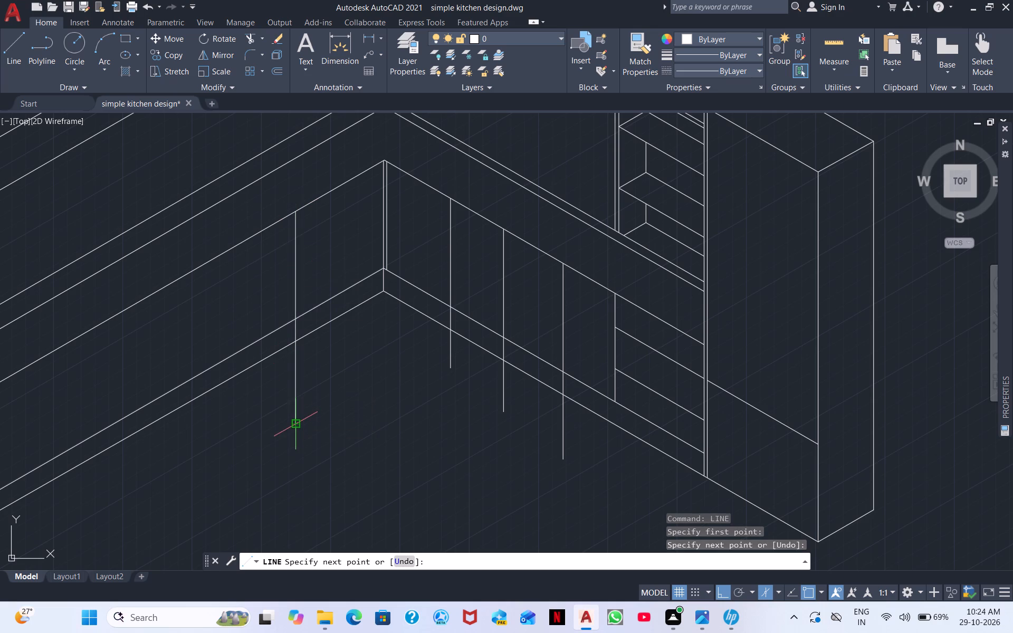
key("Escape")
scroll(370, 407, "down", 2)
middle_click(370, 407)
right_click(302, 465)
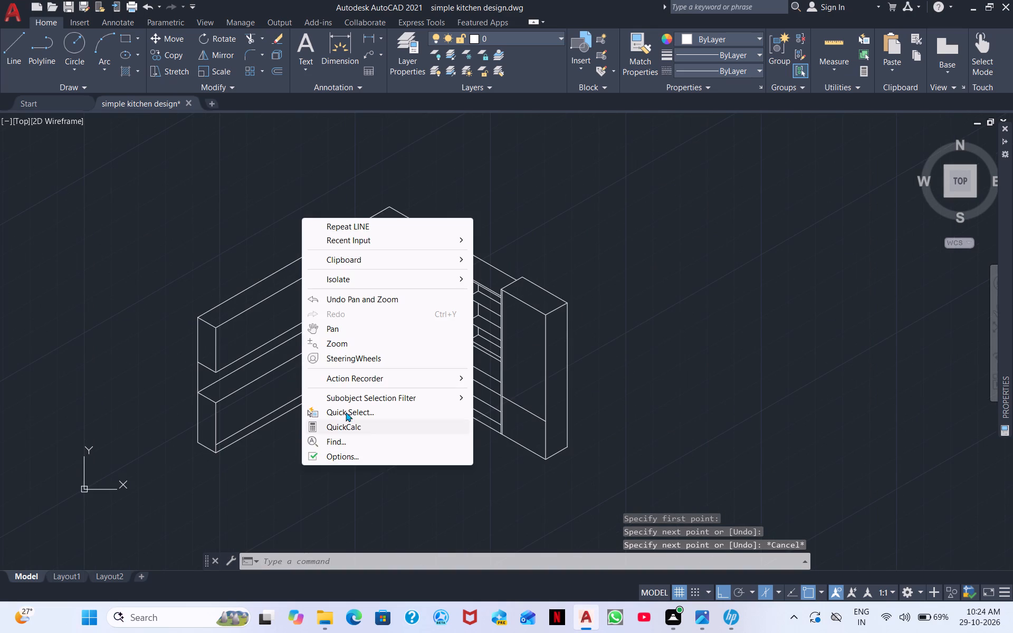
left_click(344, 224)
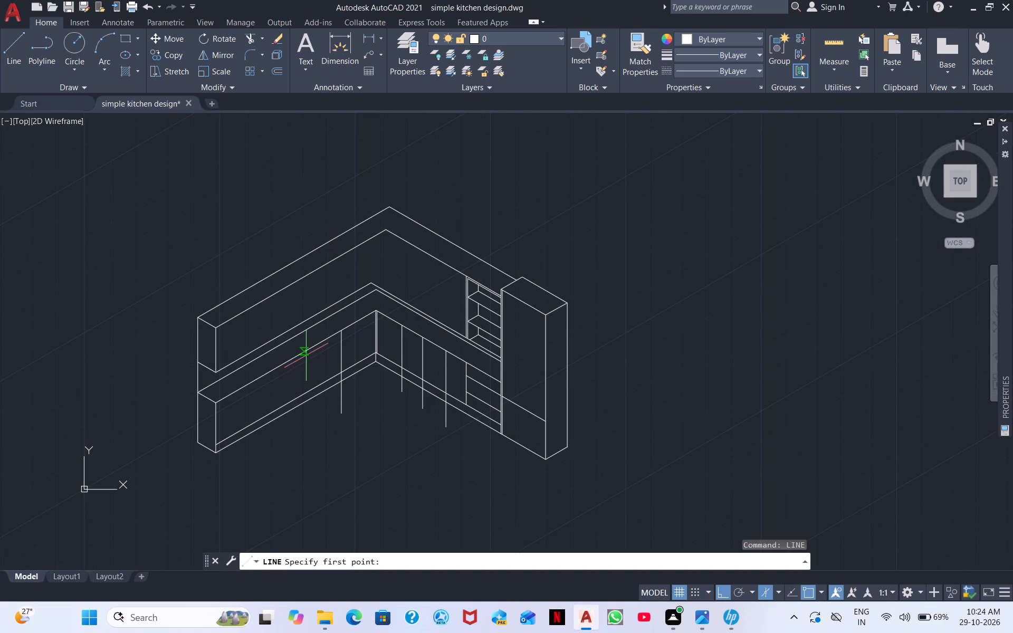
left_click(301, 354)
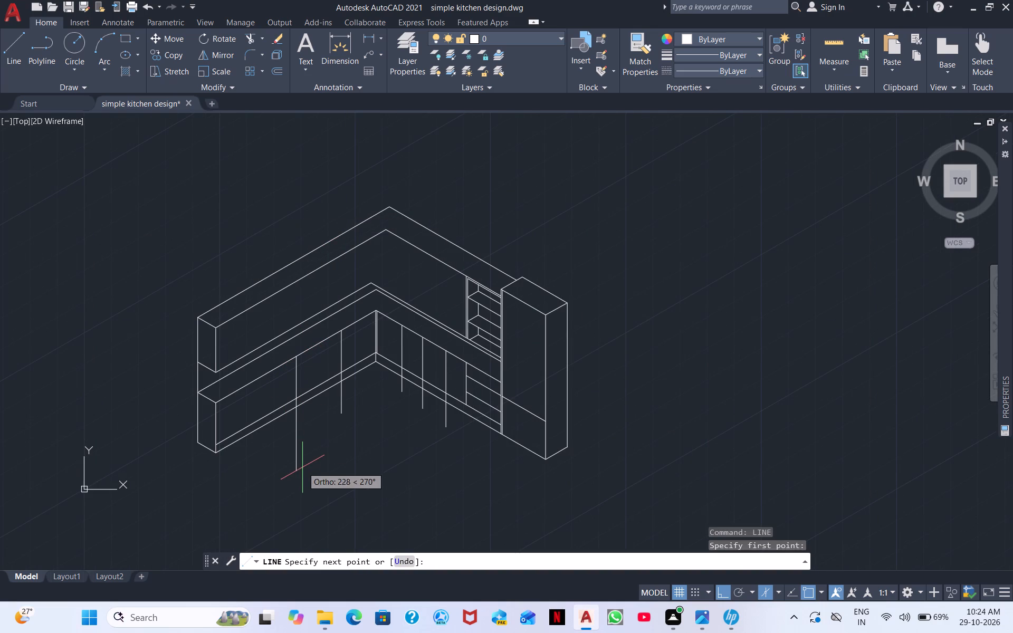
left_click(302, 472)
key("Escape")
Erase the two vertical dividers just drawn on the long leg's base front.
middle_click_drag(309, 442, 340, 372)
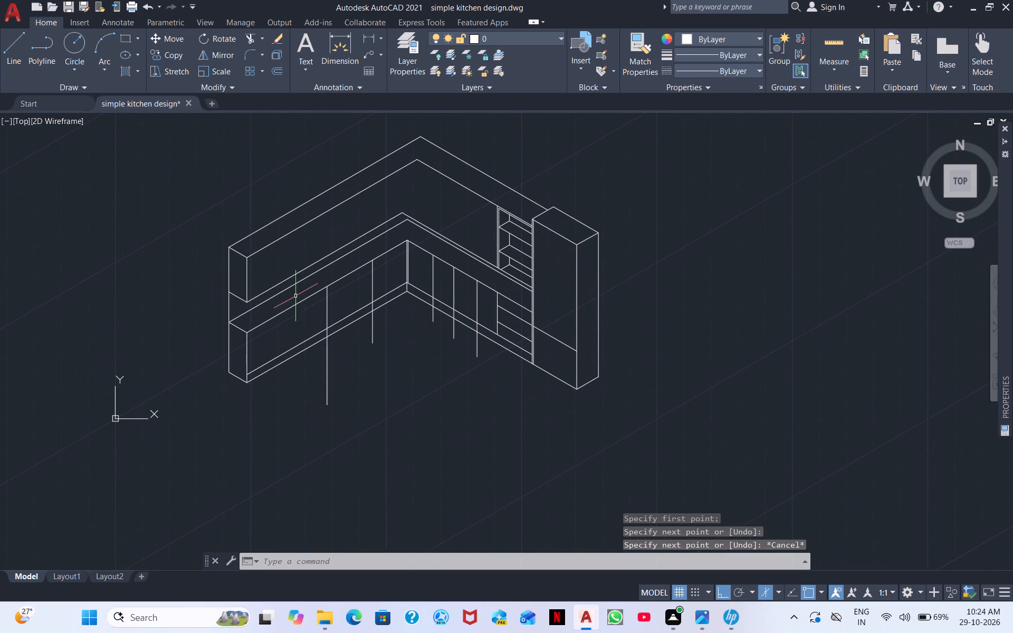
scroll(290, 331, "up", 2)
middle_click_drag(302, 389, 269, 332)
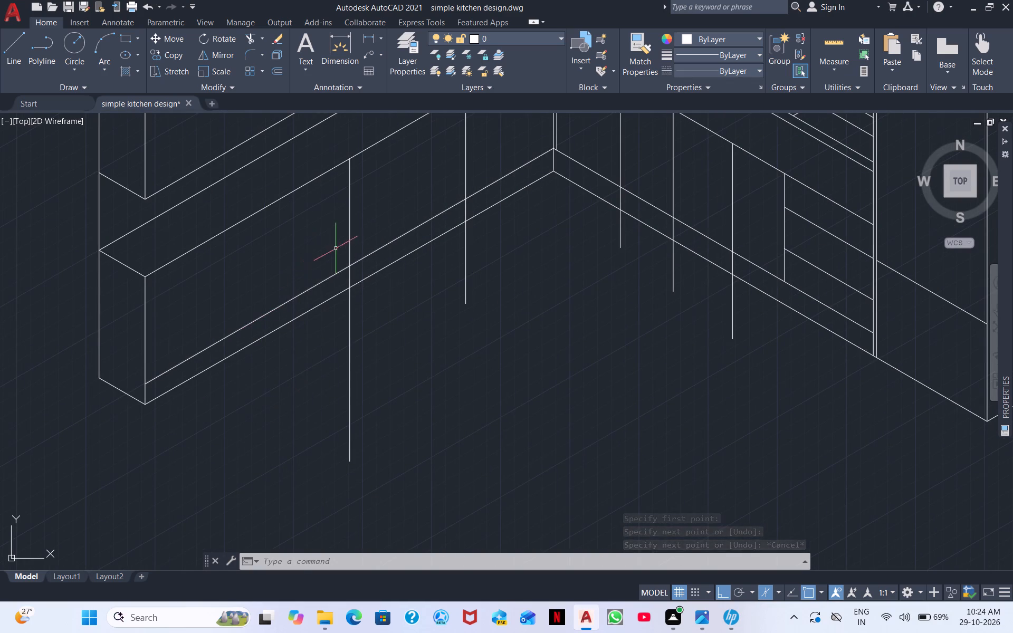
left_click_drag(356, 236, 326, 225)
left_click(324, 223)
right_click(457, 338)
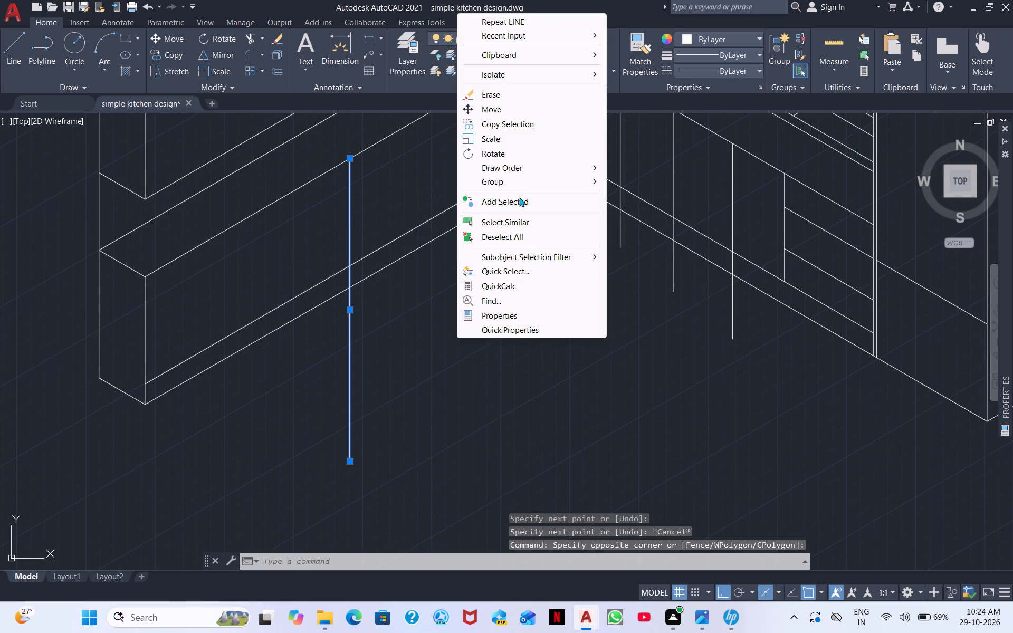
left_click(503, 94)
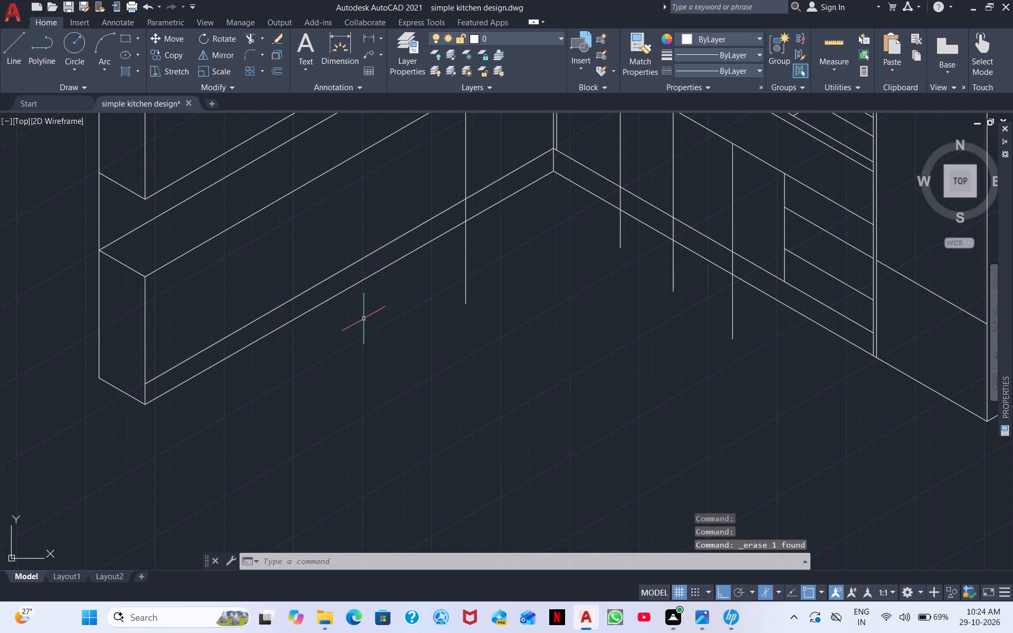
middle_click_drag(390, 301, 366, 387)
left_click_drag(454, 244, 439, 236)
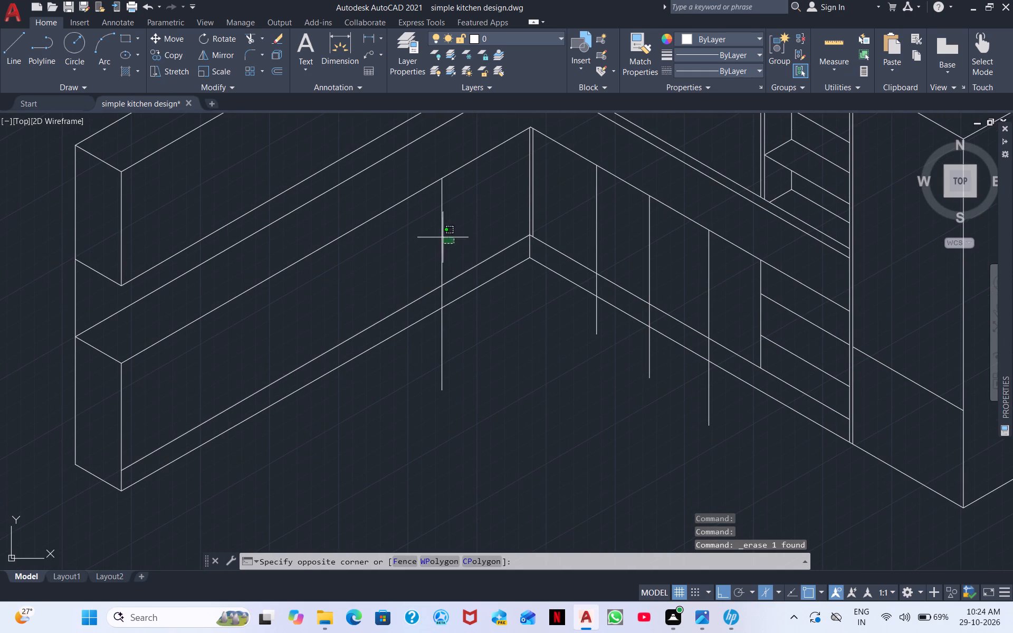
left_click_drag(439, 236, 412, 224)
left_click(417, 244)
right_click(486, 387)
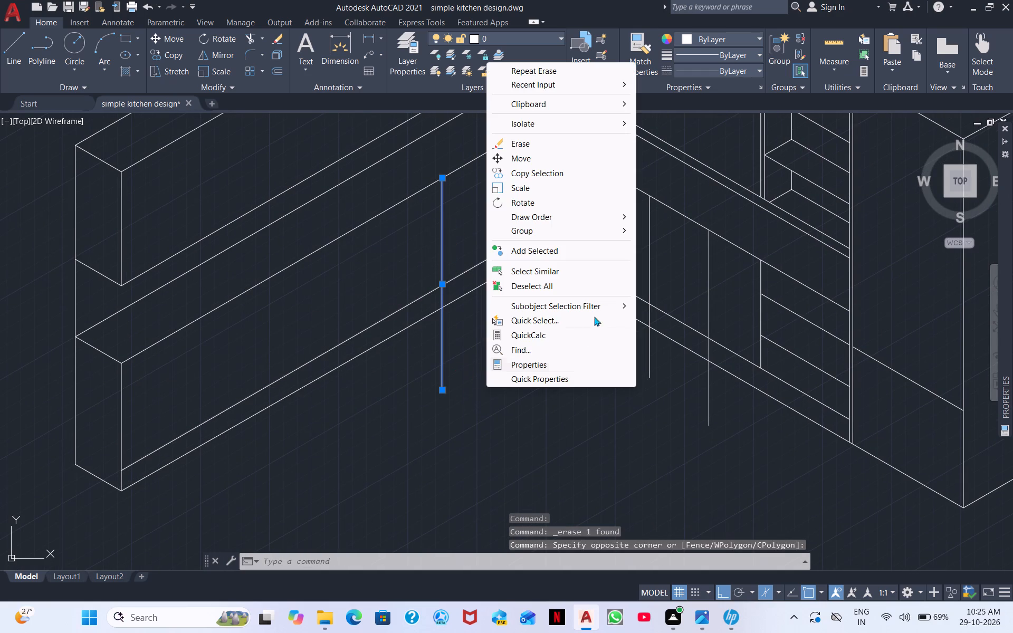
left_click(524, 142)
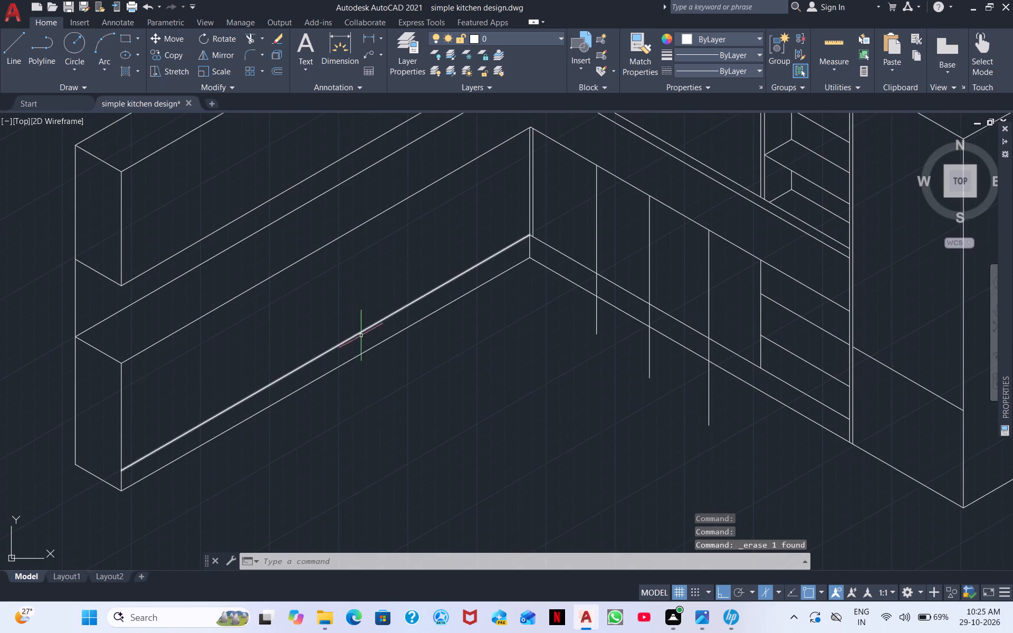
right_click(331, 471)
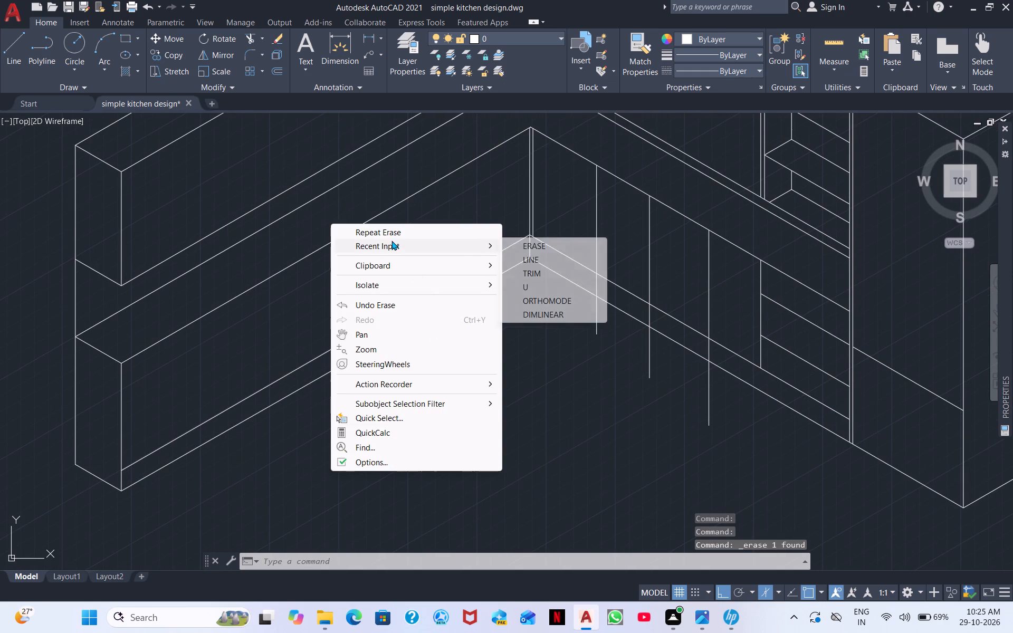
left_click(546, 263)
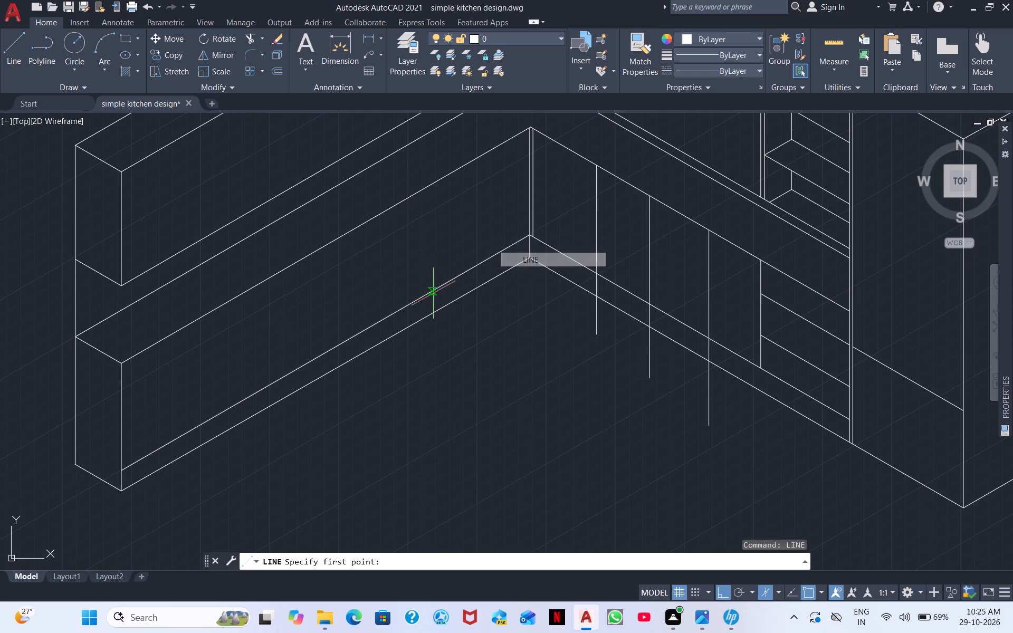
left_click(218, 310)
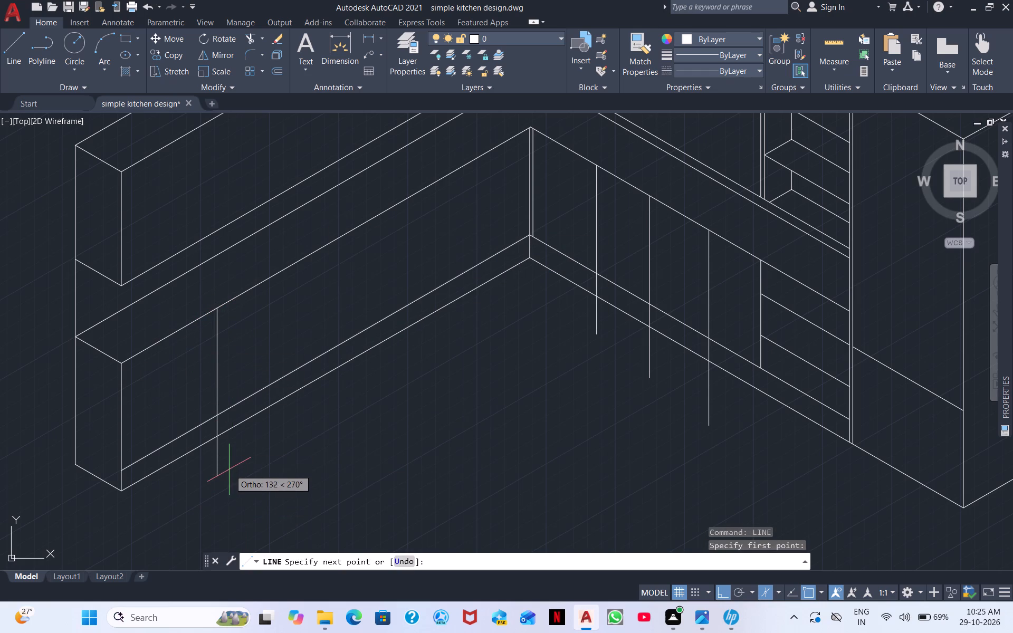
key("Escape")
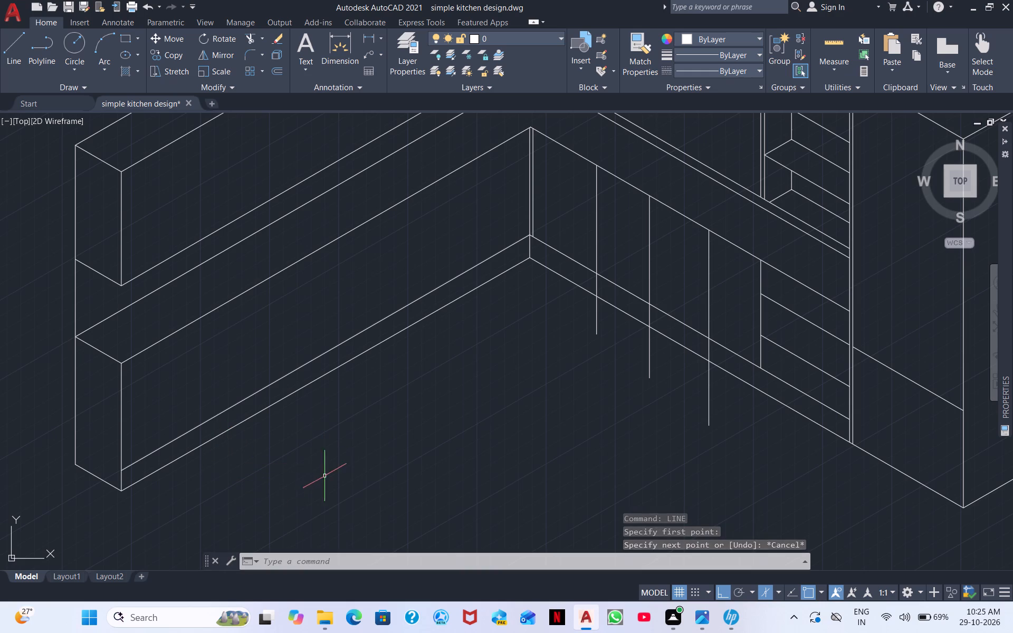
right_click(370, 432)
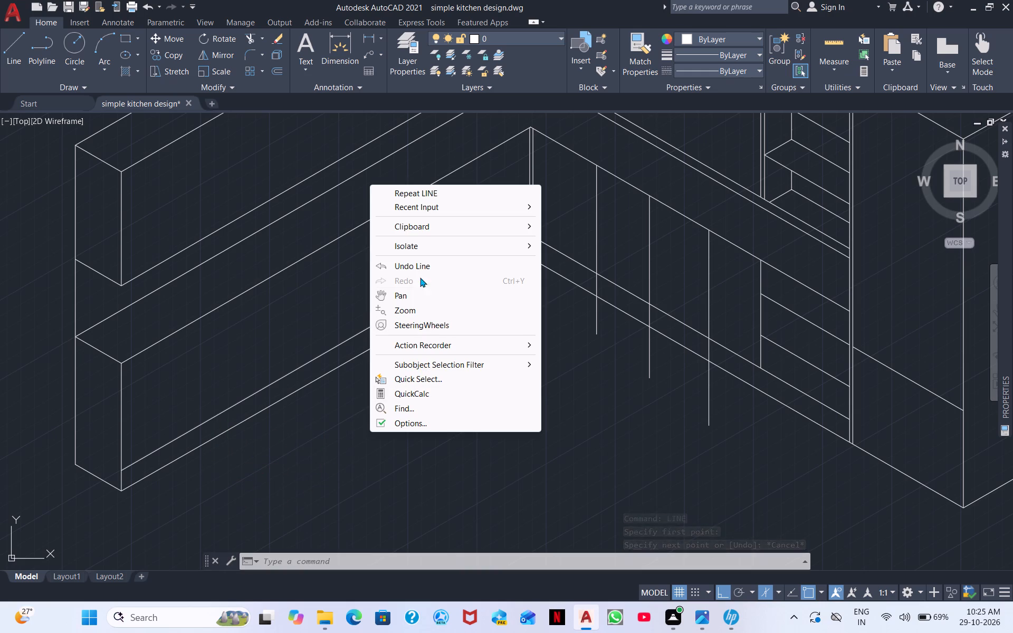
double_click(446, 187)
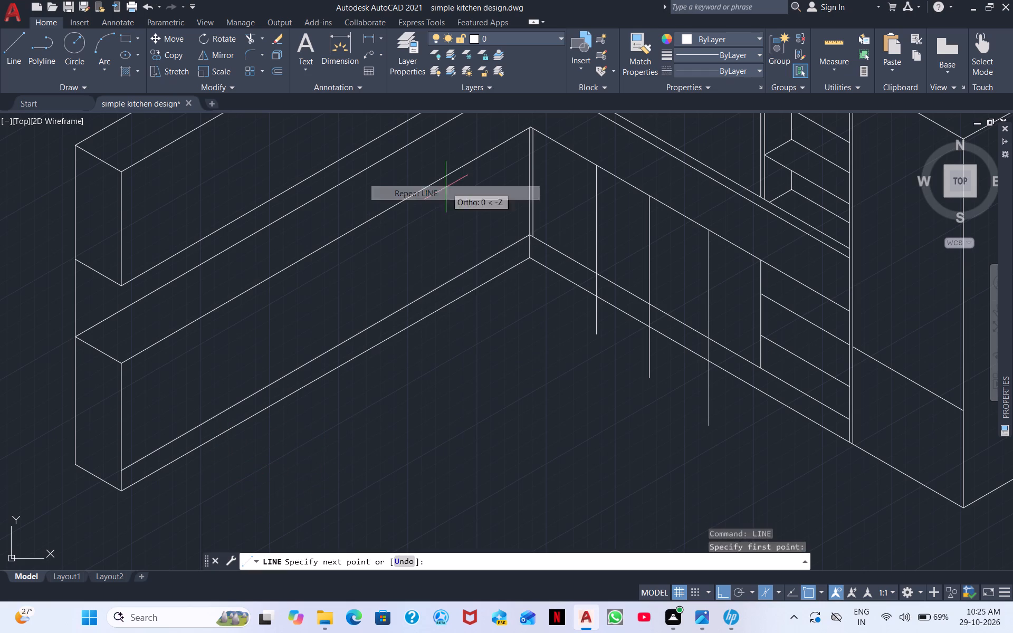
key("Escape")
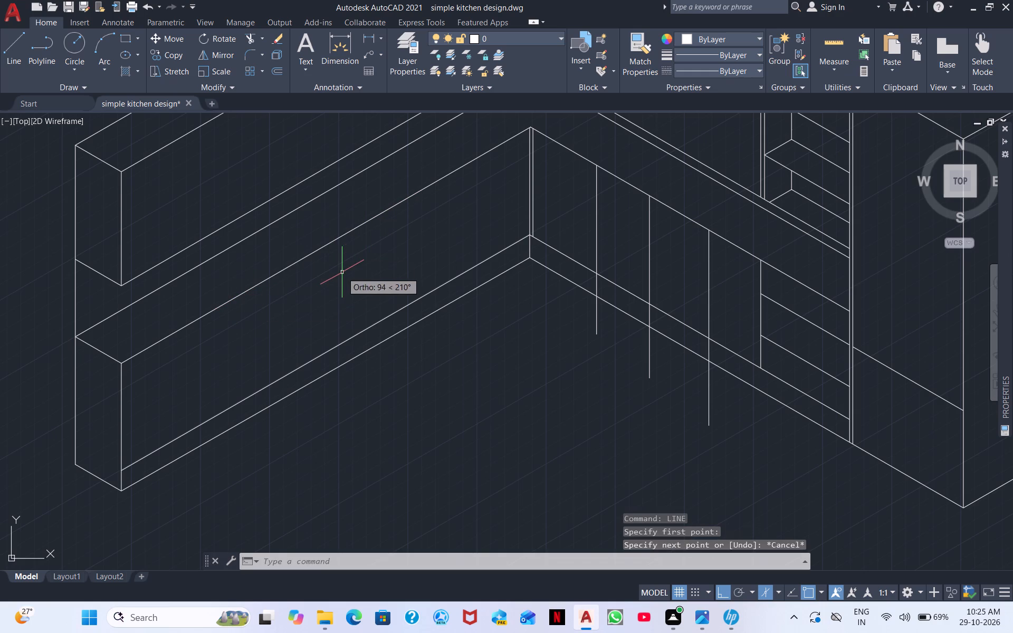
Draw a vertical divider near the outer end of the long leg's base front, from its upper edge down past the plinth.
right_click(305, 314)
left_click(374, 322)
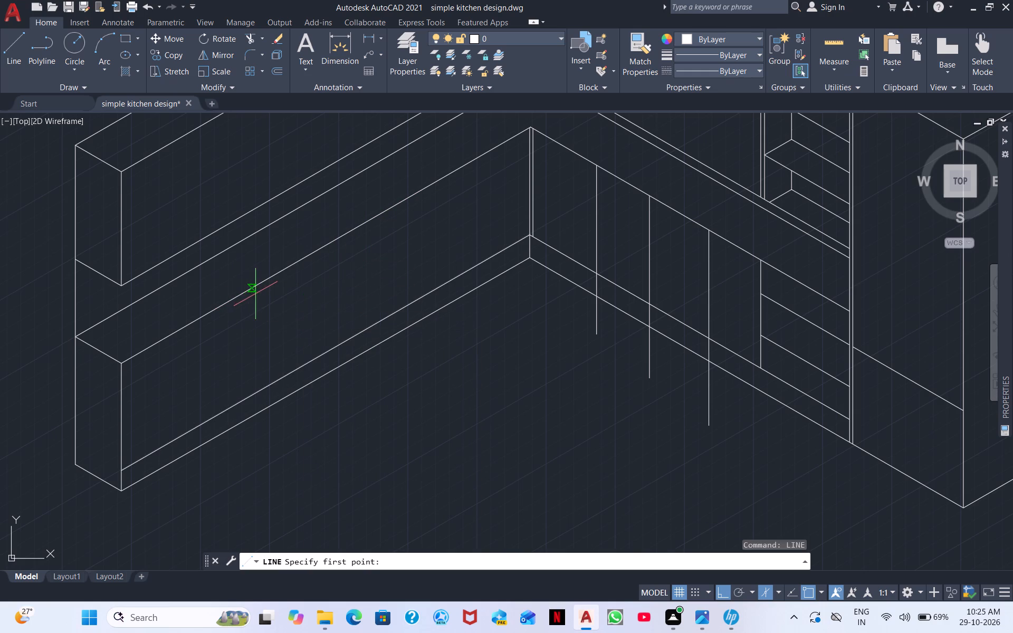
left_click(224, 302)
left_click(243, 494)
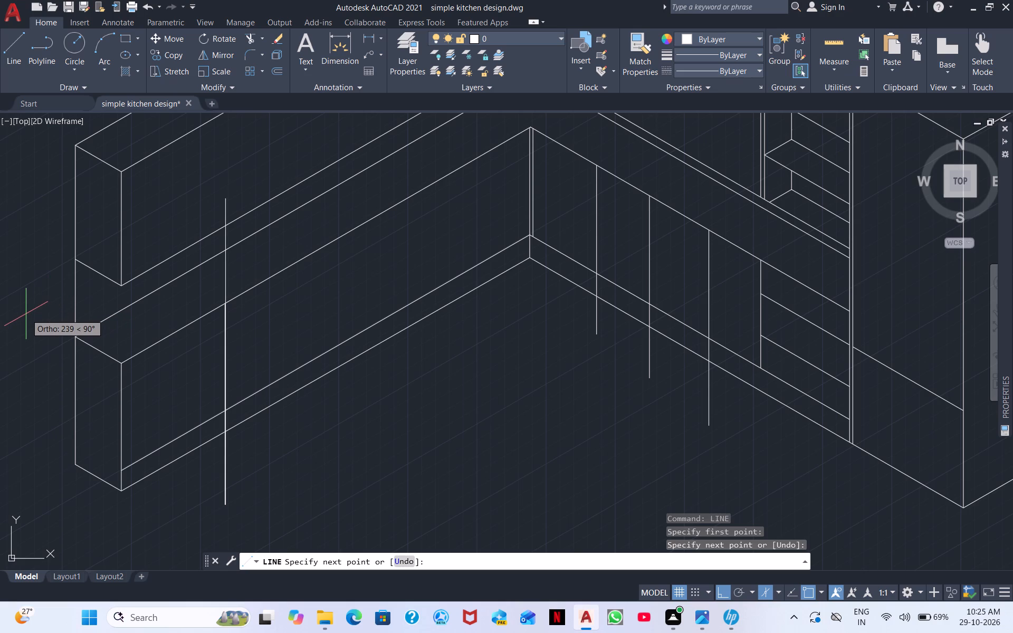
scroll(17, 281, "down", 1)
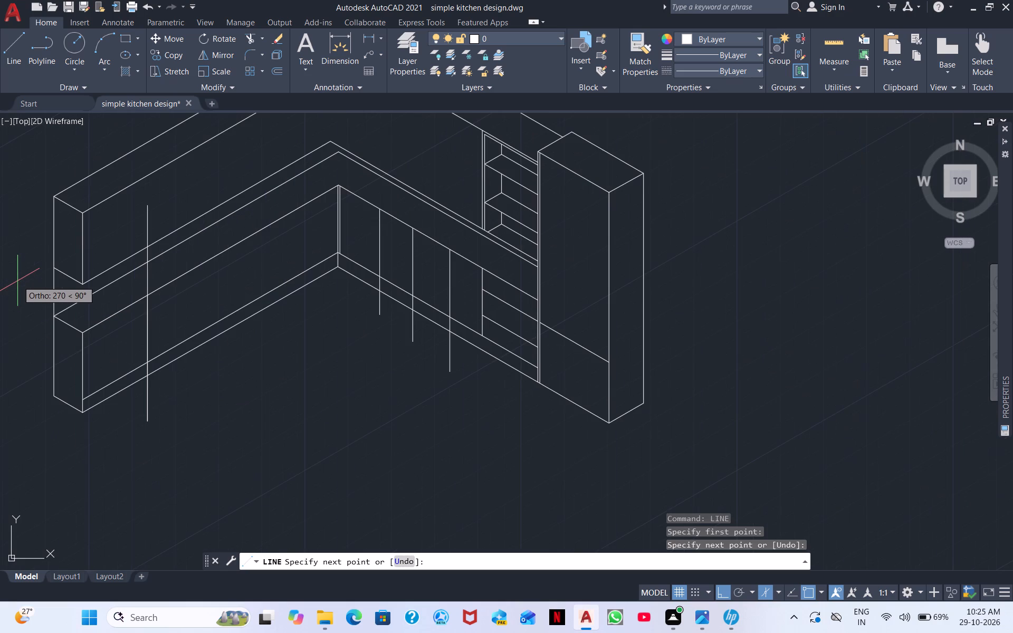
scroll(0, 252, "up", 1)
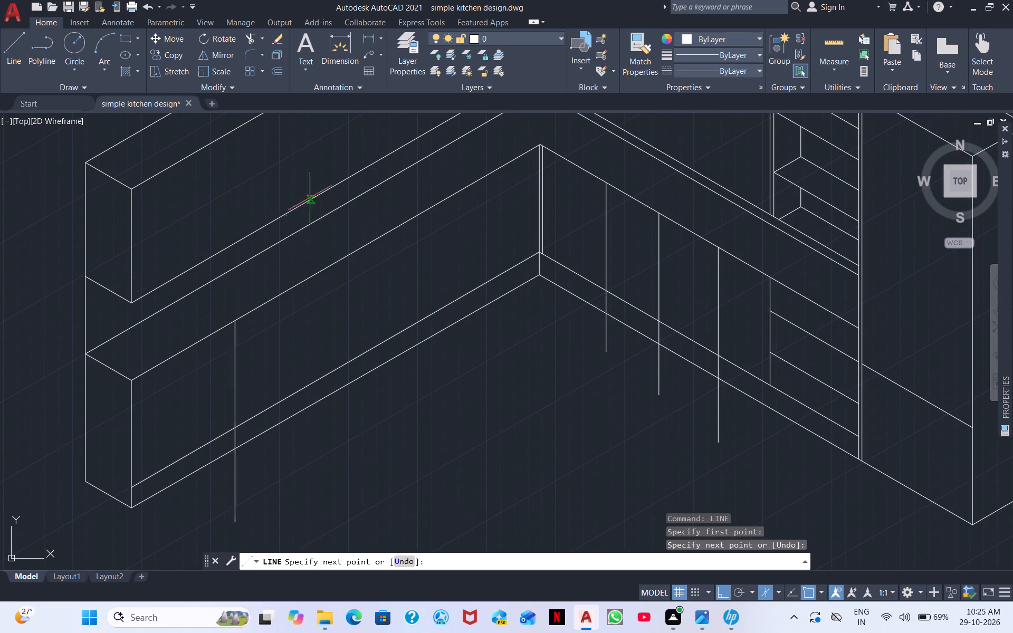
key("Escape")
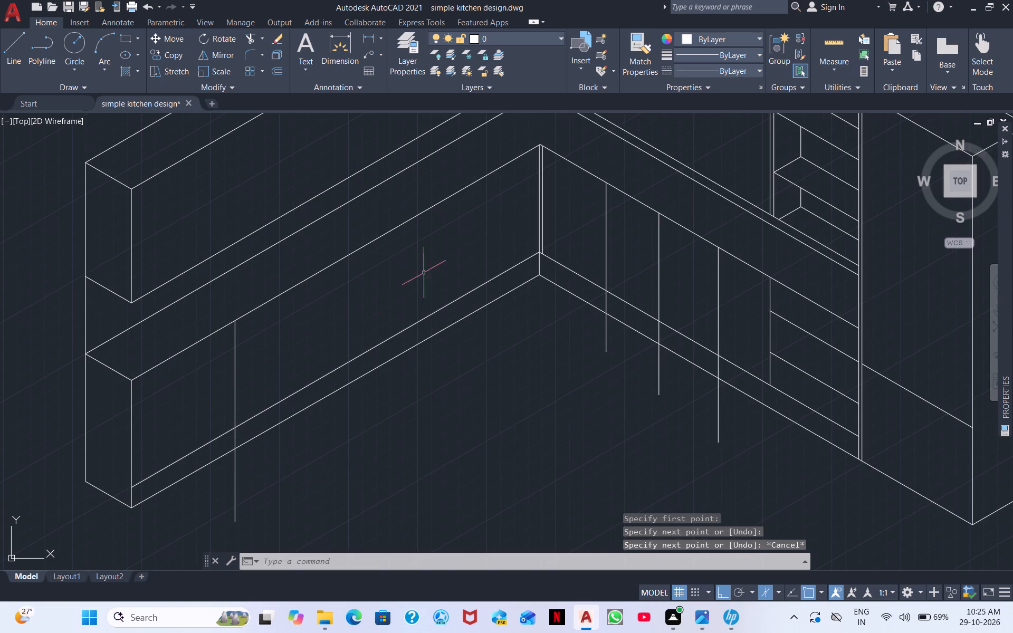
scroll(484, 225, "down", 2)
middle_click_drag(530, 217, 644, 185)
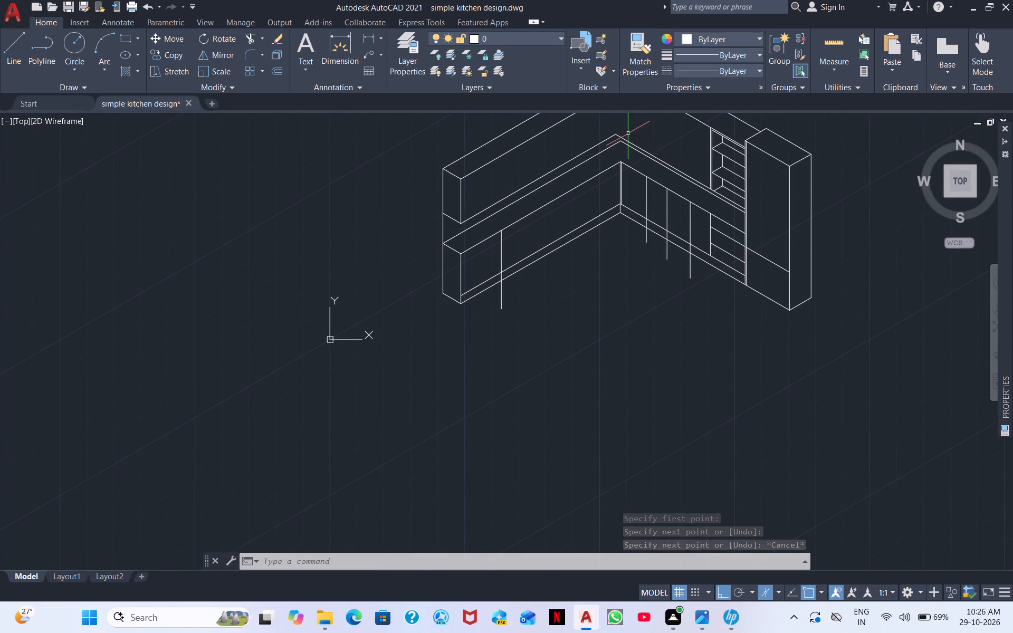
middle_click_drag(561, 189, 441, 276)
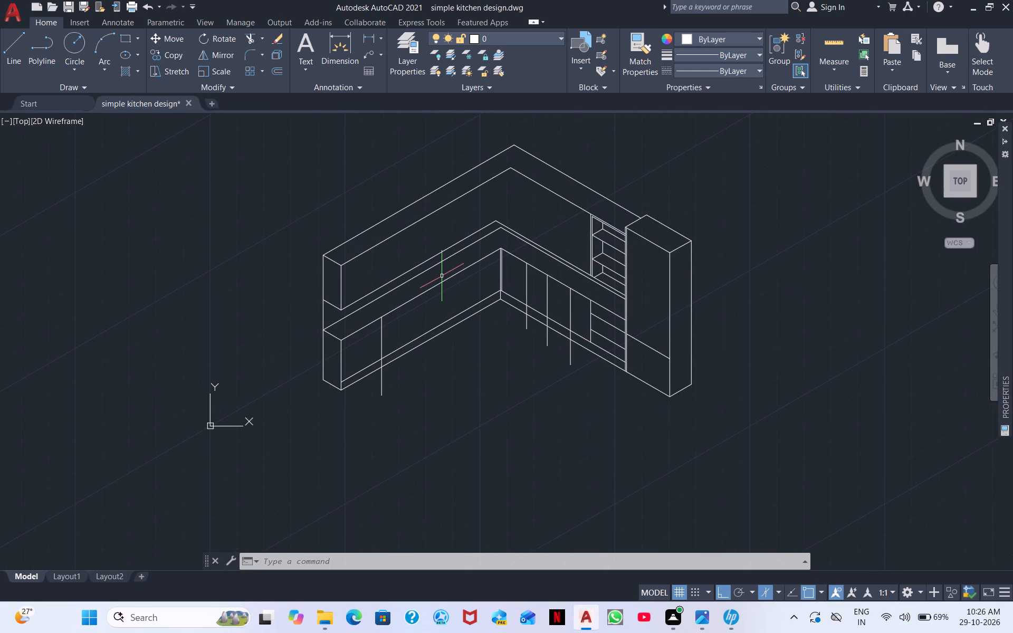
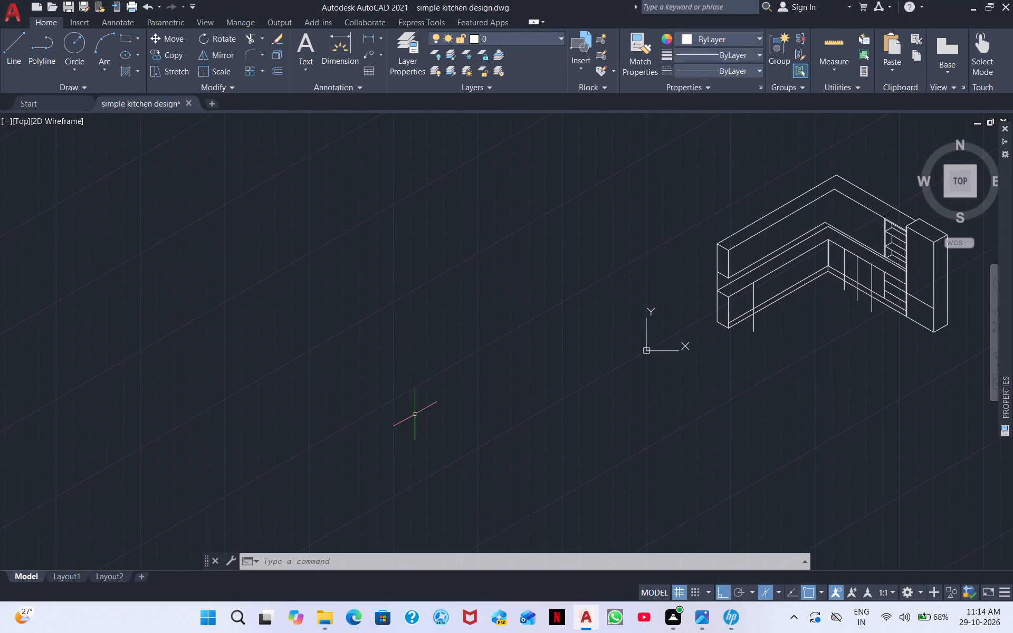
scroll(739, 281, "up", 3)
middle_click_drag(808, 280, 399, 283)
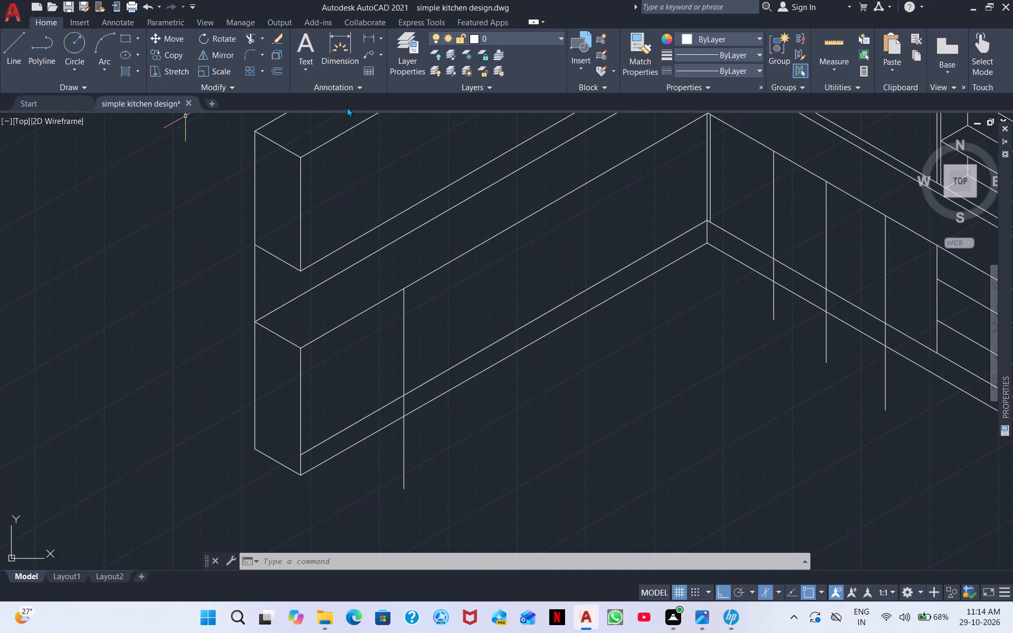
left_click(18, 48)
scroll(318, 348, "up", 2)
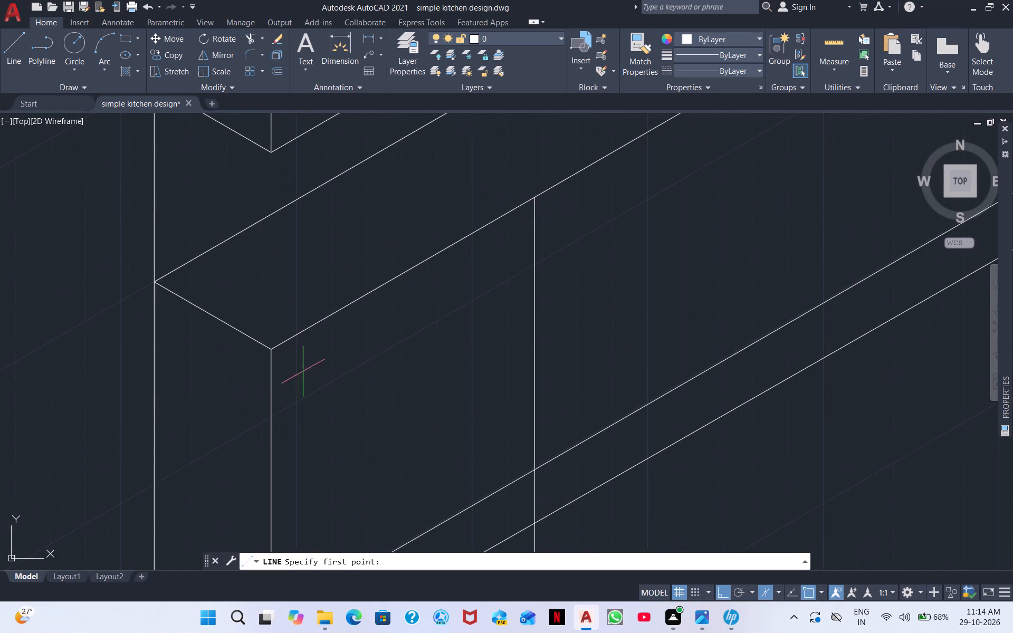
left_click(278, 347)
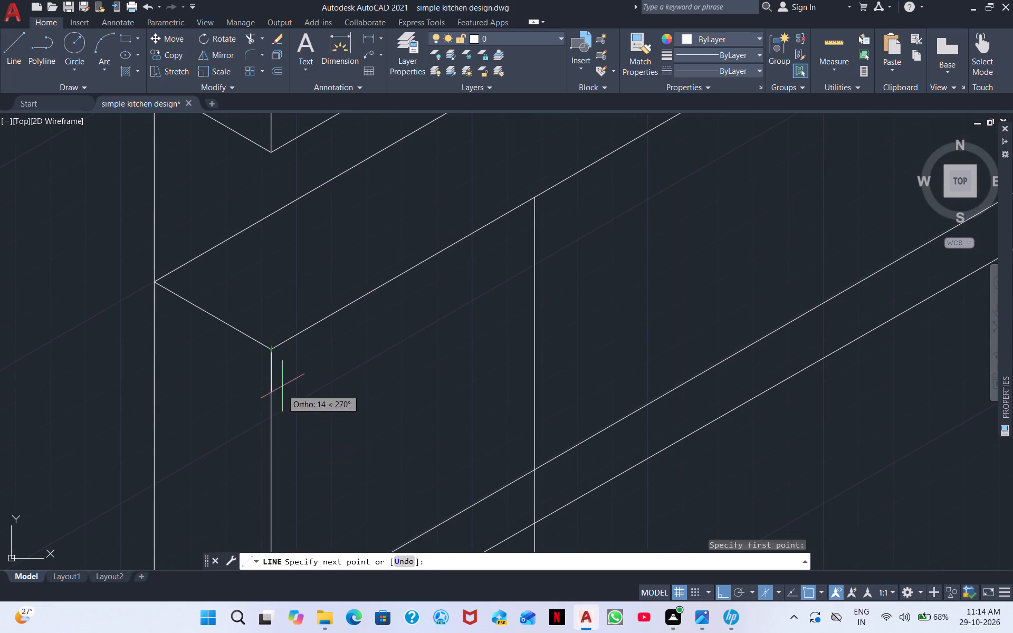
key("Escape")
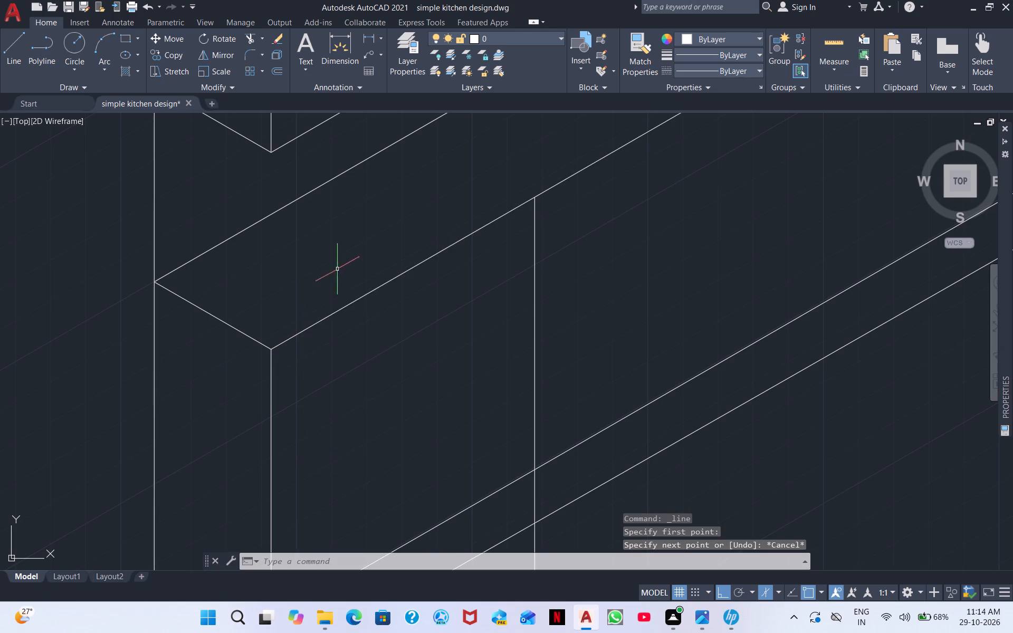
Draw a vertical line just inside the front corner edge of the left-wing base cabinet, from the countertop edge down to the upper plinth line.
right_click(309, 366)
left_click(368, 128)
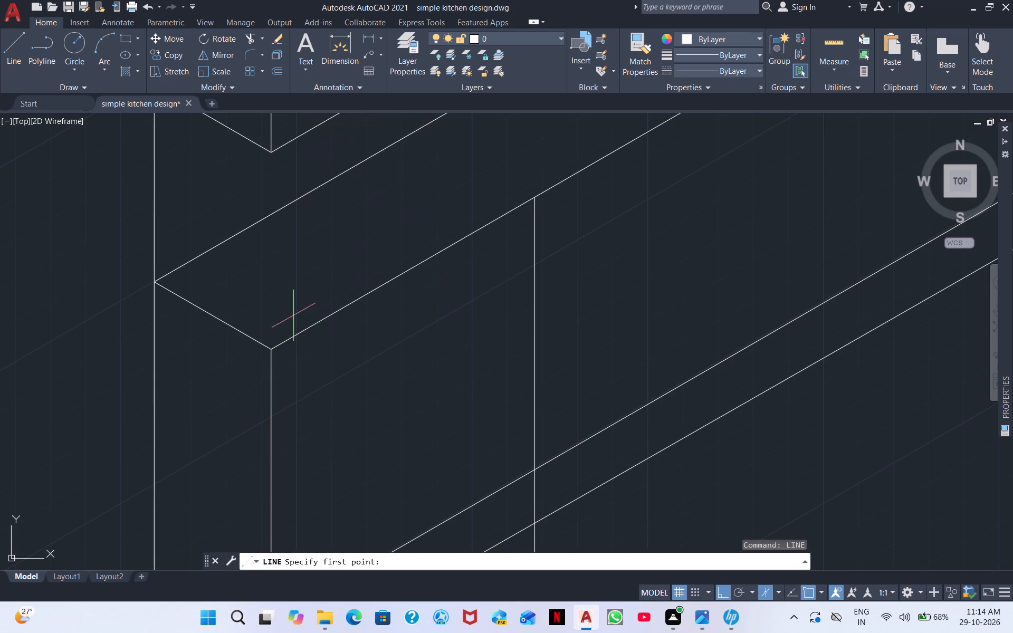
left_click(280, 346)
scroll(283, 447, "down", 2)
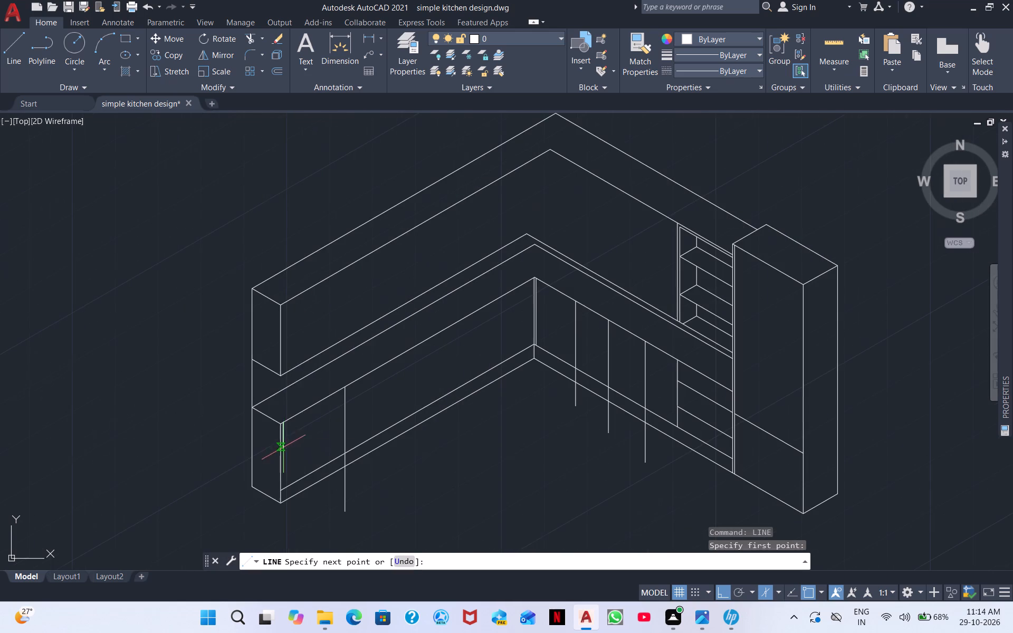
scroll(283, 447, "down", 1)
middle_click_drag(298, 465, 298, 464)
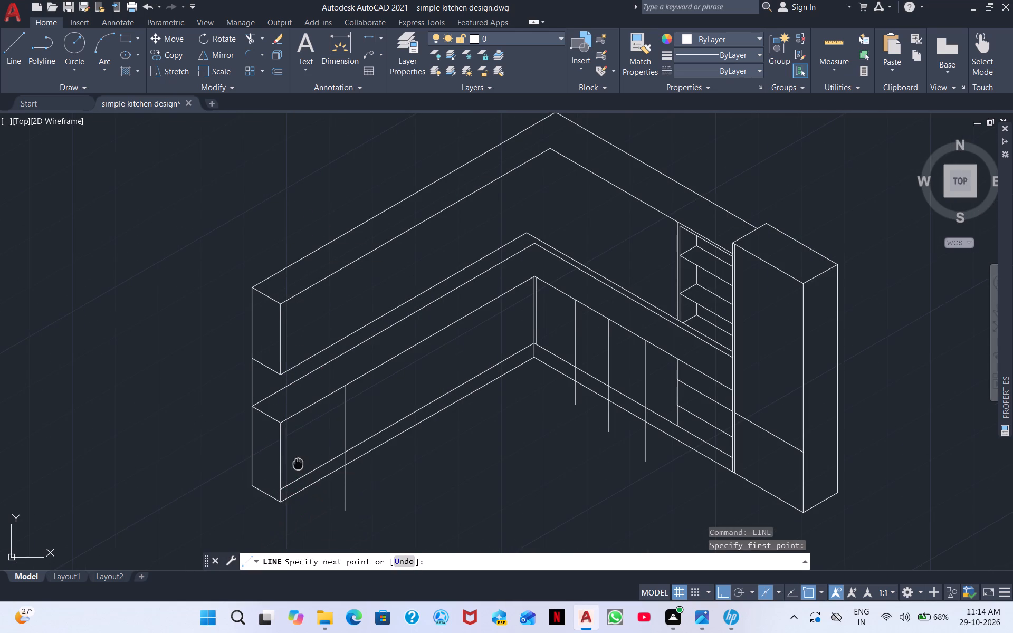
middle_click_drag(298, 464, 282, 369)
scroll(273, 388, "up", 5)
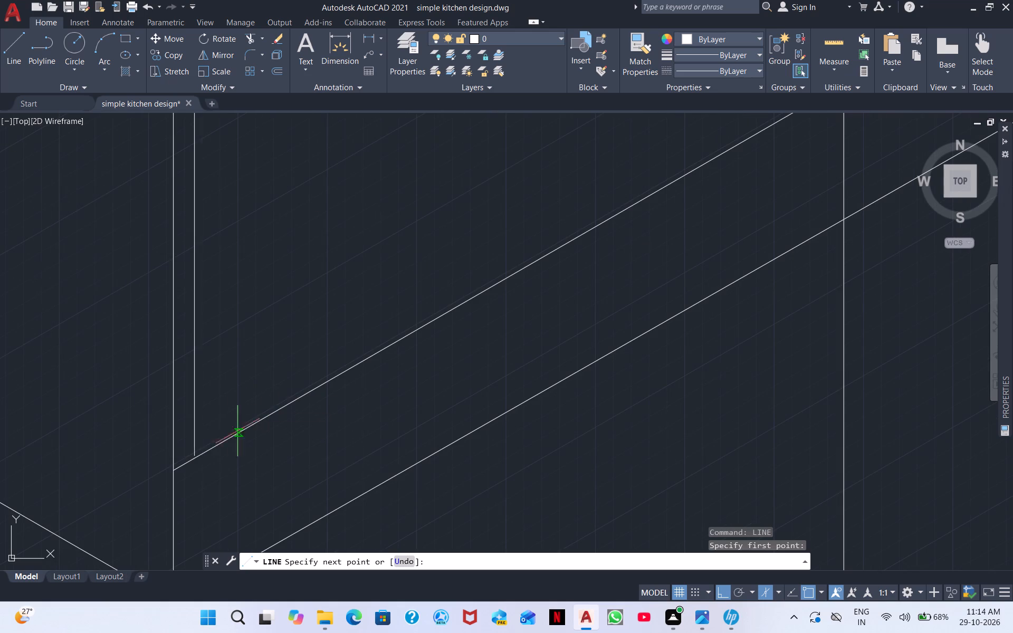
left_click(196, 463)
key("Escape")
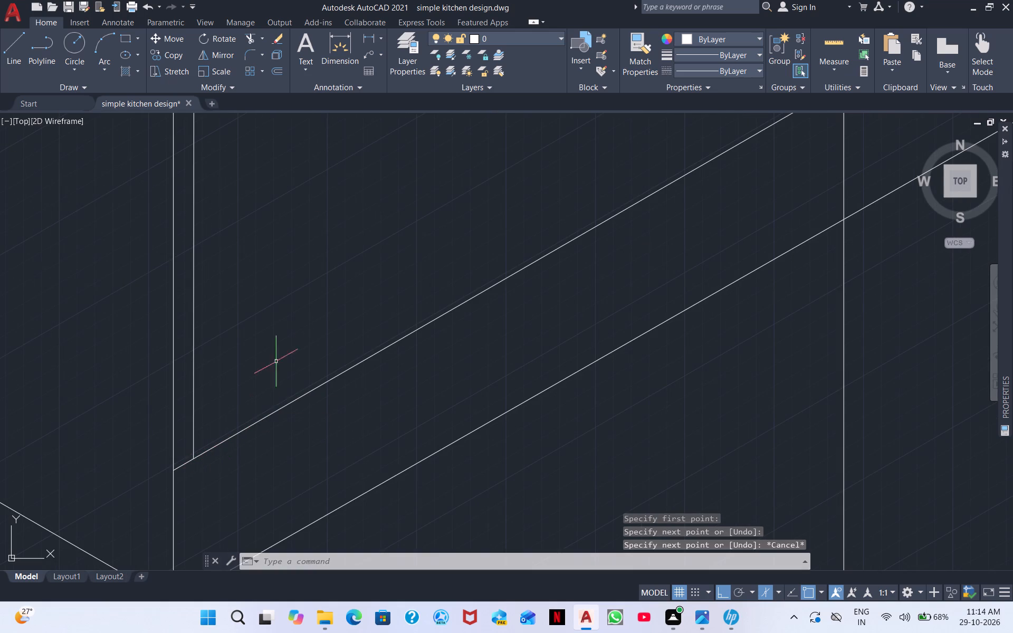
Draw a second vertical line just inside the cabinet's divider, from the countertop edge to slightly past the upper plinth line.
scroll(281, 346, "down", 2)
middle_click_drag(336, 284, 205, 405)
right_click(224, 359)
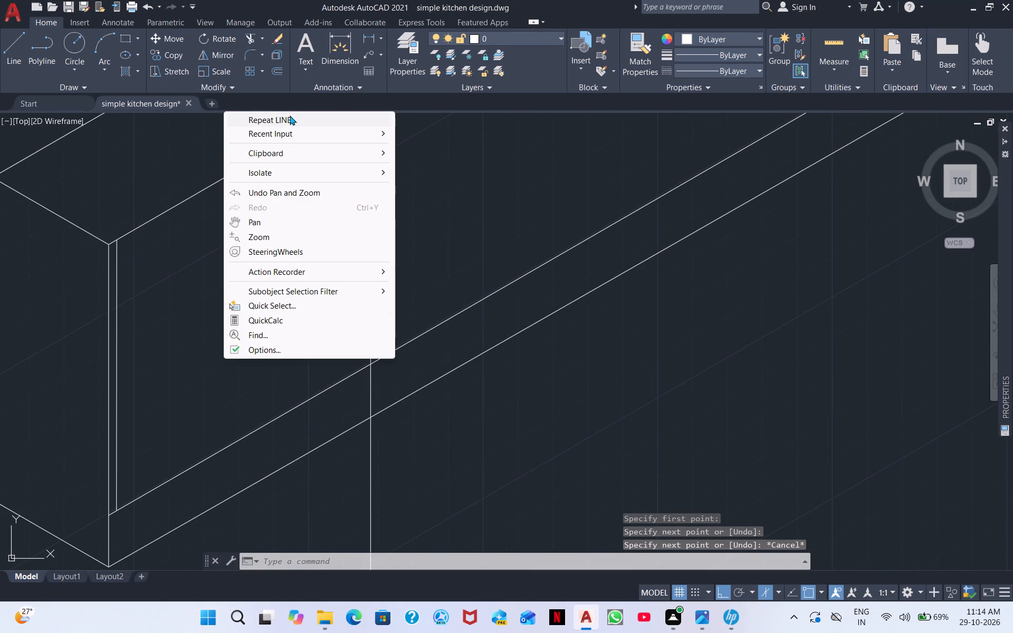
left_click(289, 120)
middle_click_drag(358, 142, 272, 264)
left_click(278, 221)
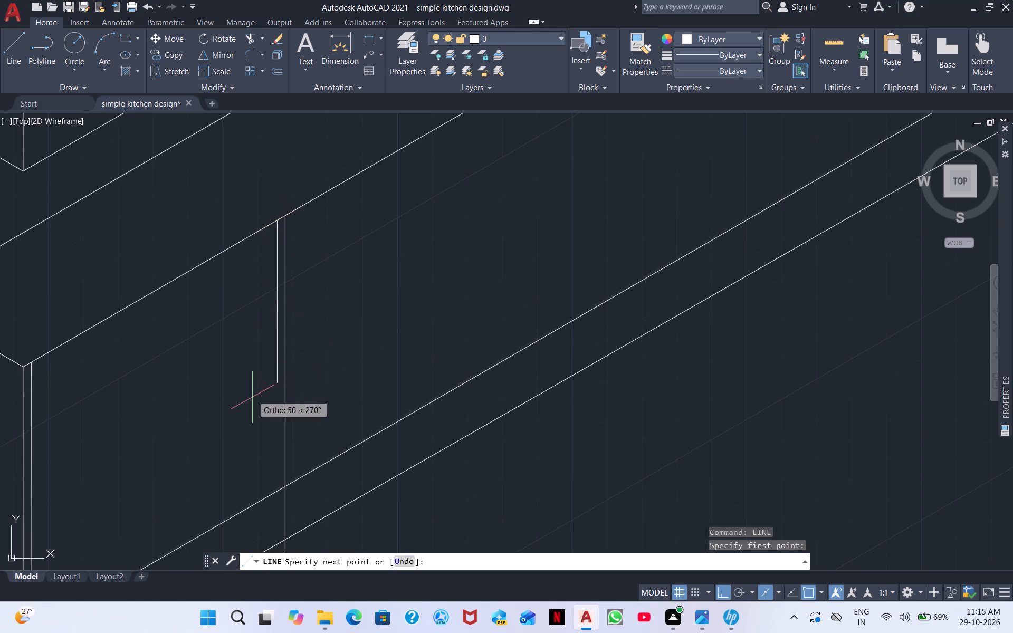
left_click(257, 510)
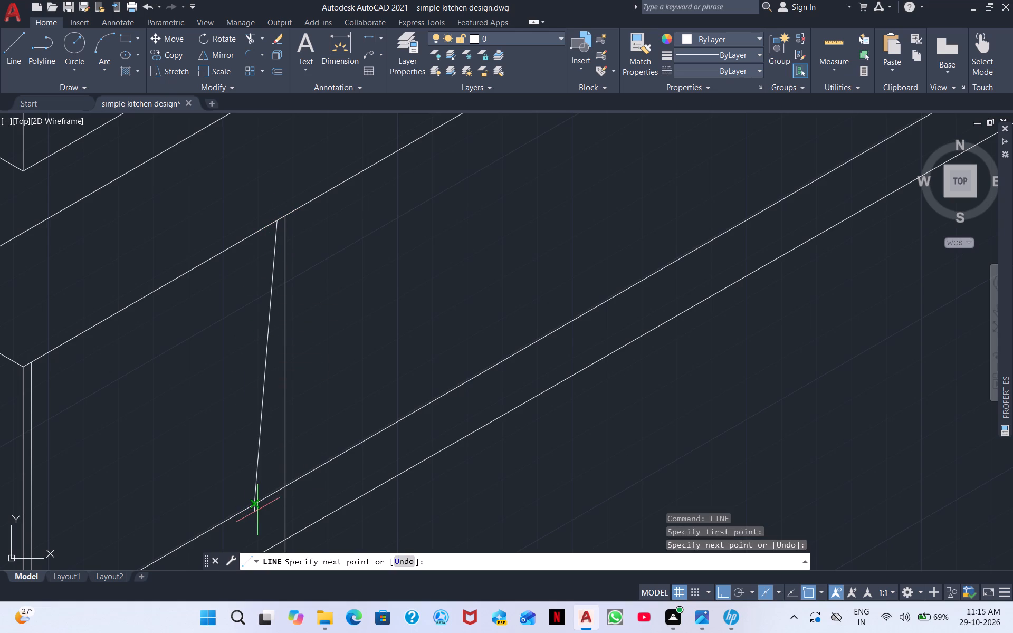
key("ctrl+z")
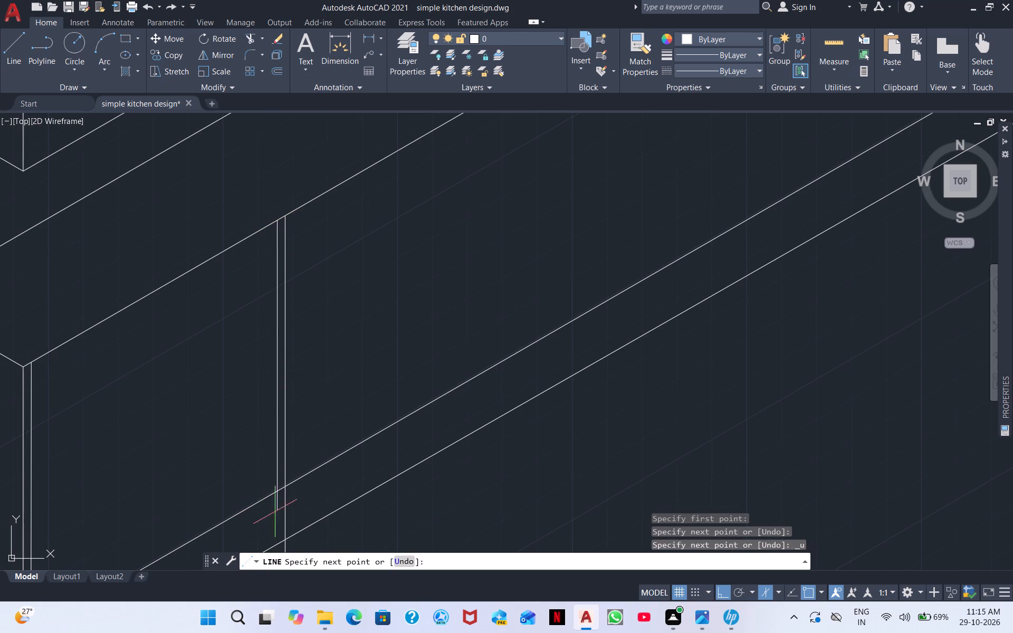
left_click(292, 515)
key("Escape")
Draw the upper two drawer lines at 30° from the inner corner vertical, extending past the cabinet divider.
right_click(198, 354)
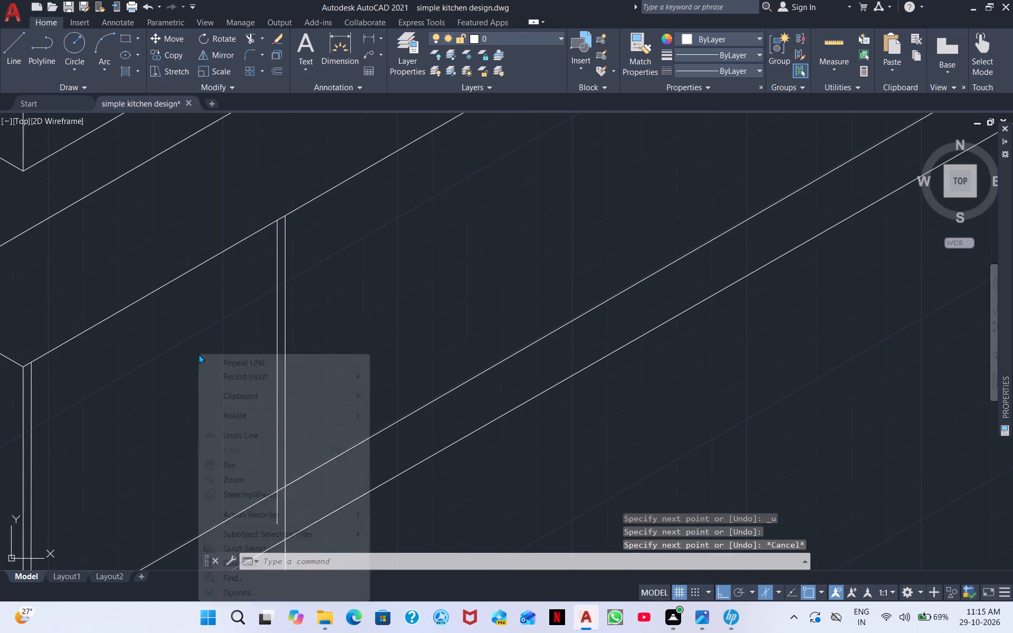
left_click(283, 360)
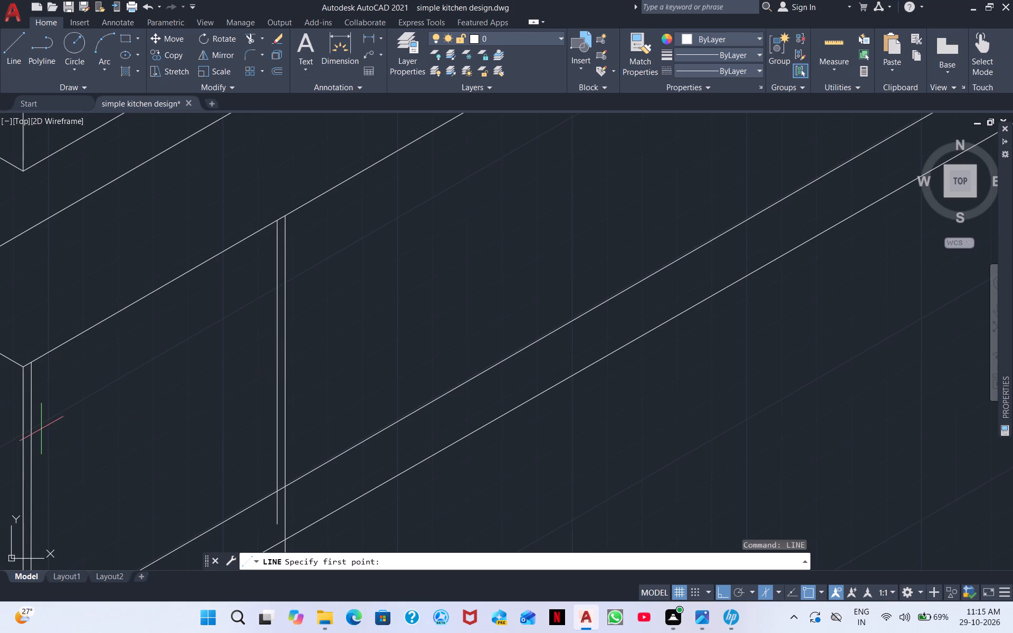
left_click(35, 434)
left_click(367, 308)
key("Escape")
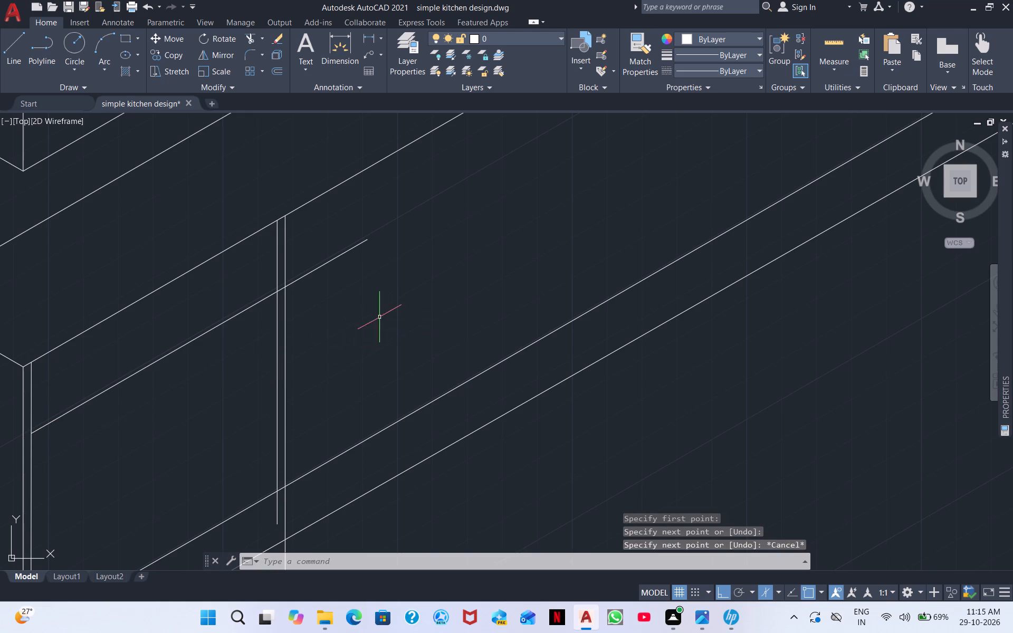
right_click(381, 317)
left_click(438, 323)
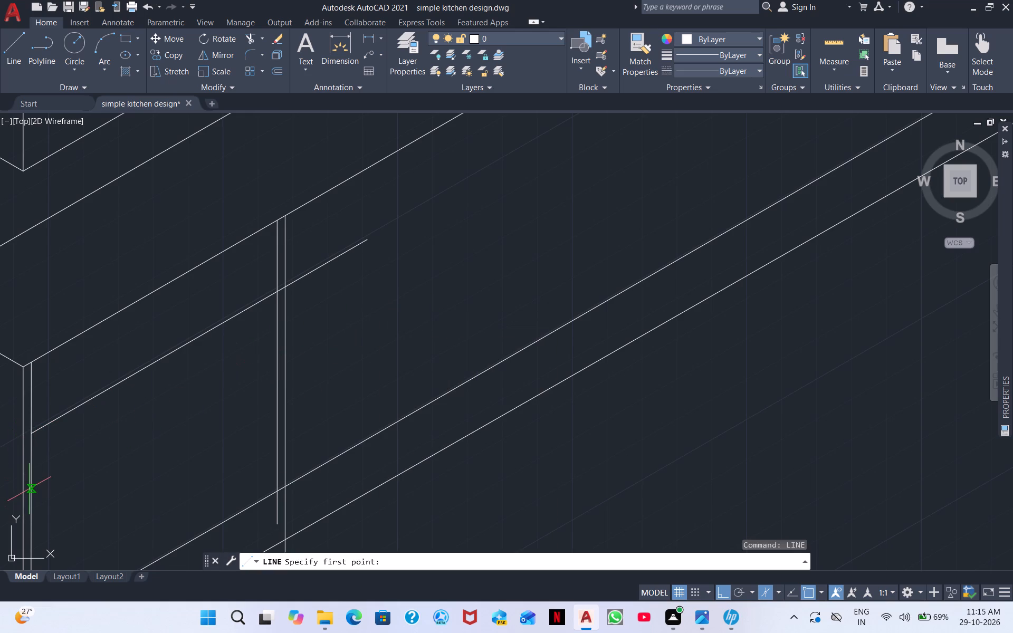
left_click(29, 489)
left_click(345, 323)
key("Escape")
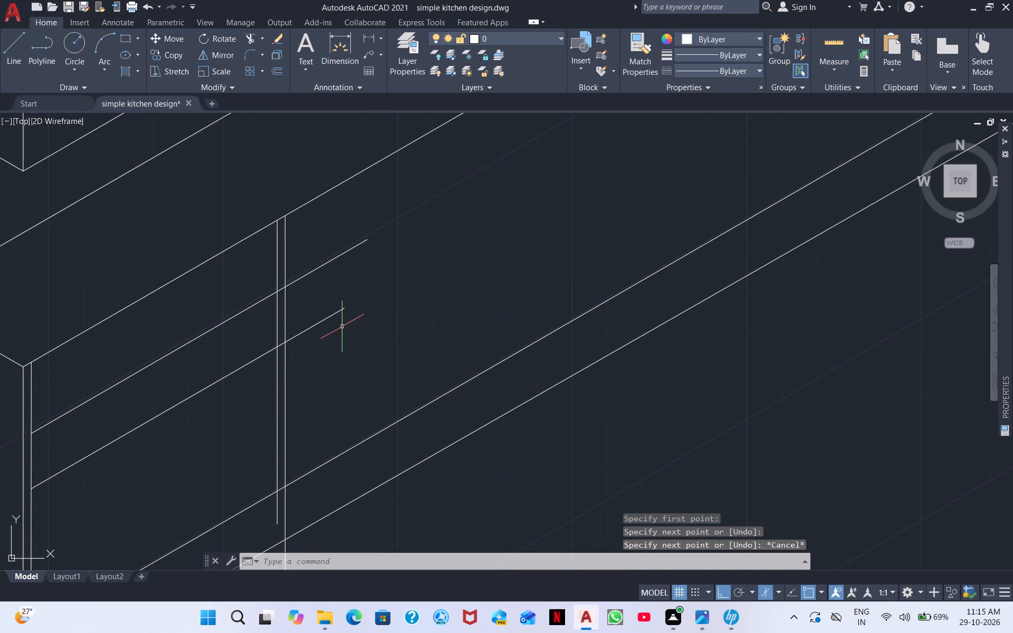
Draw a third, lower drawer line at 30° from the inner corner vertical, extending past the cabinet divider.
right_click(324, 374)
left_click(400, 132)
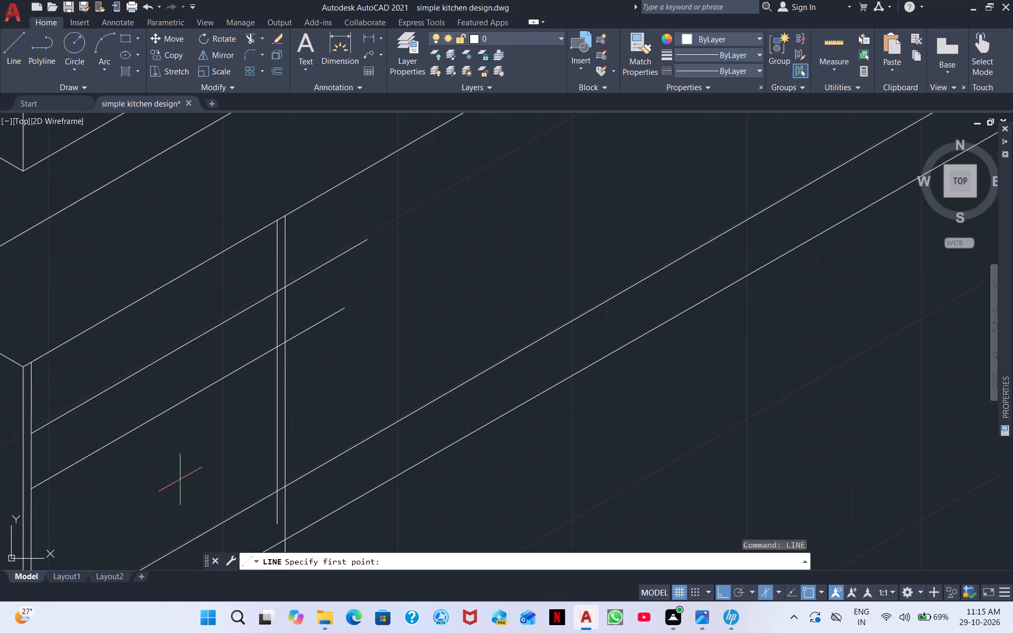
middle_click_drag(179, 481, 199, 365)
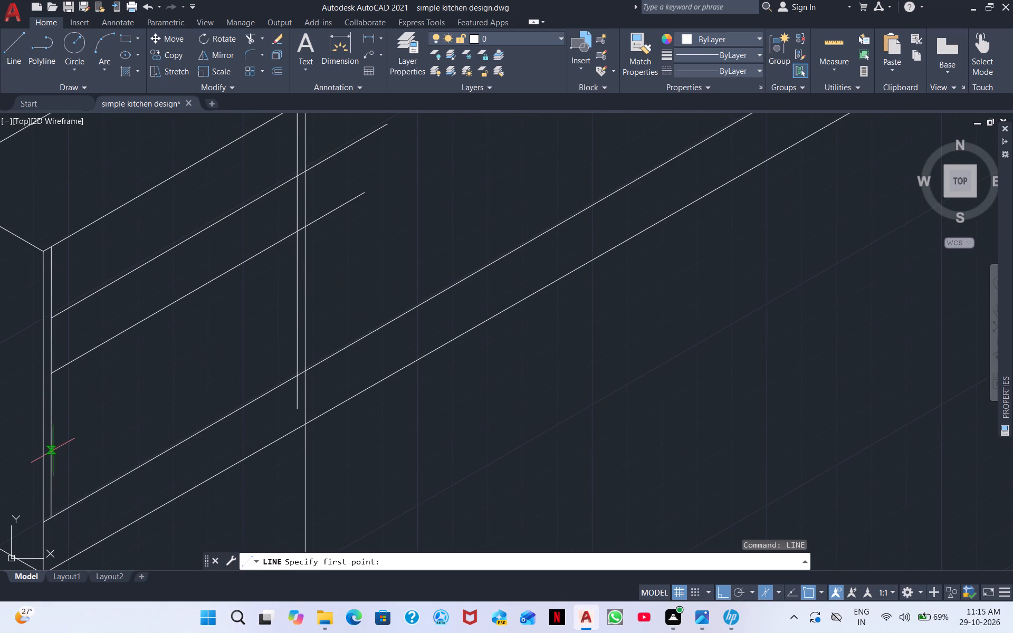
left_click(50, 454)
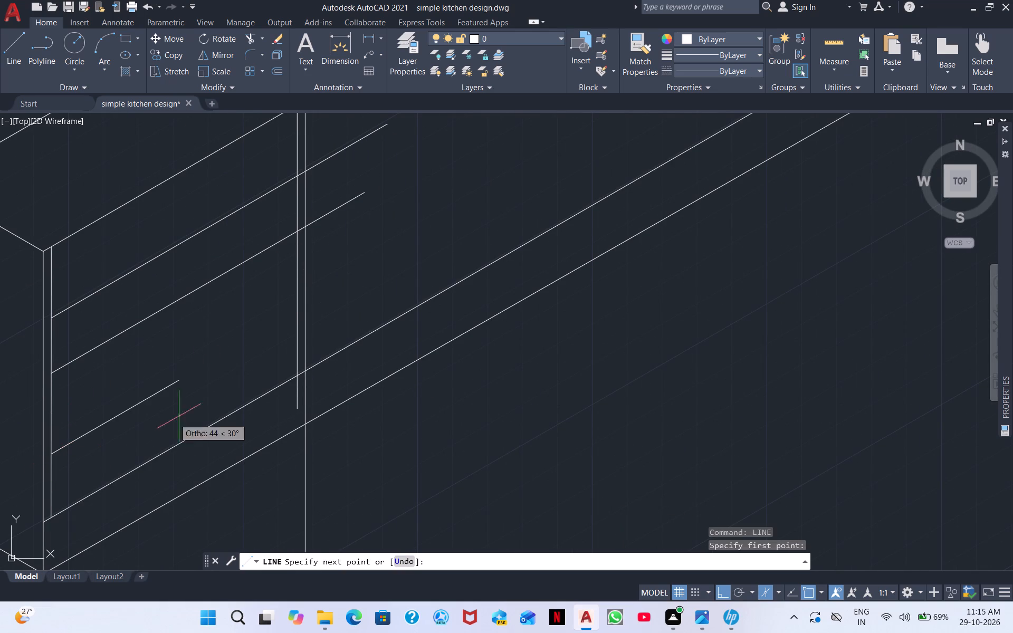
left_click(358, 263)
key("Escape")
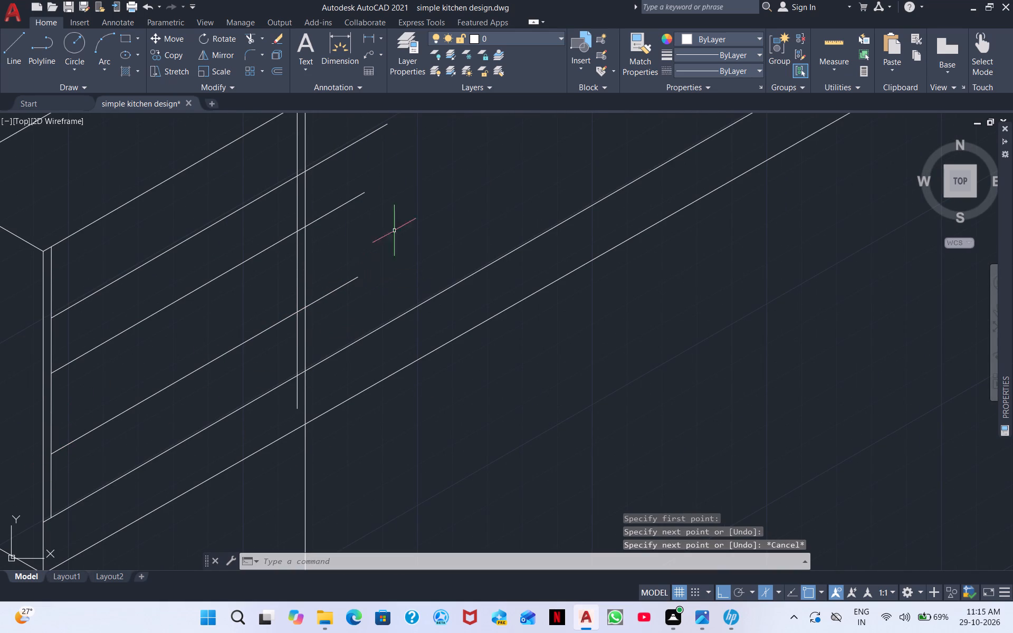
Move the middle drawer line slightly down along the inner corner vertical.
right_click(397, 226)
left_click(502, 177)
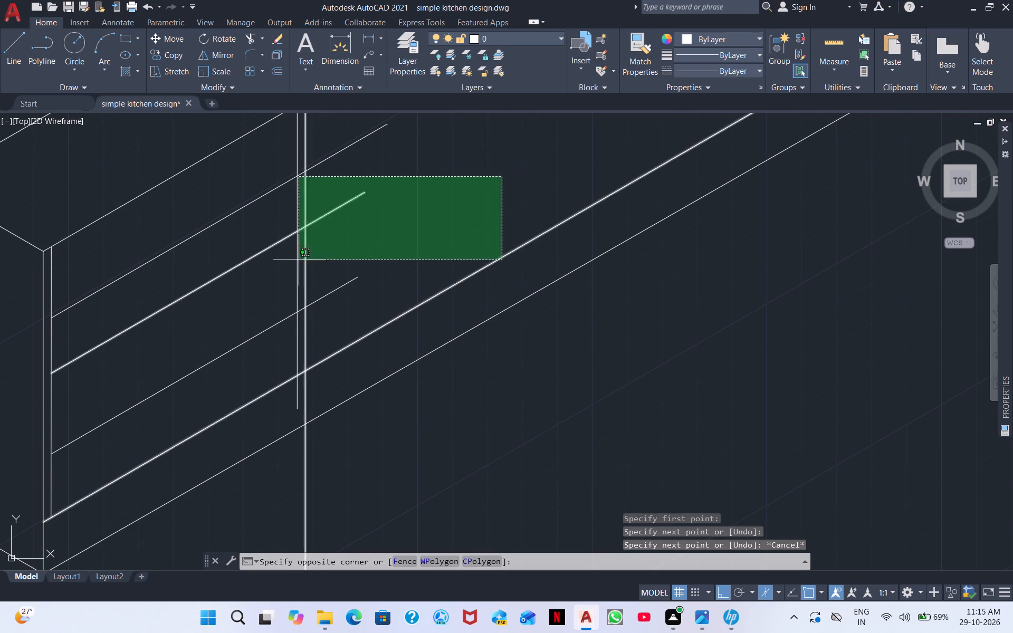
left_click(383, 220)
left_click(350, 228)
left_click(326, 200)
right_click(480, 238)
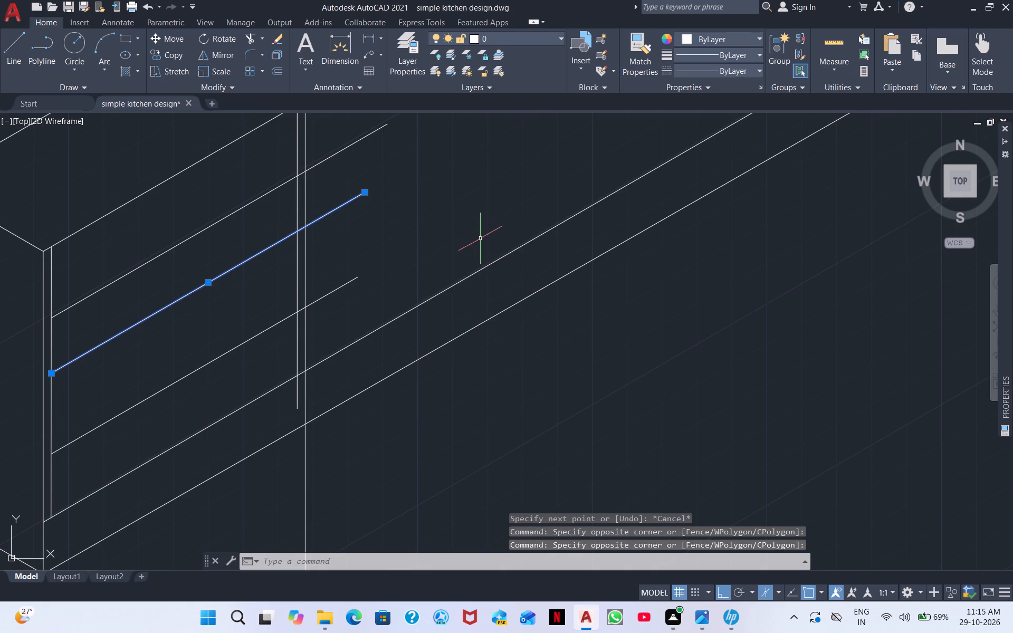
left_click(529, 334)
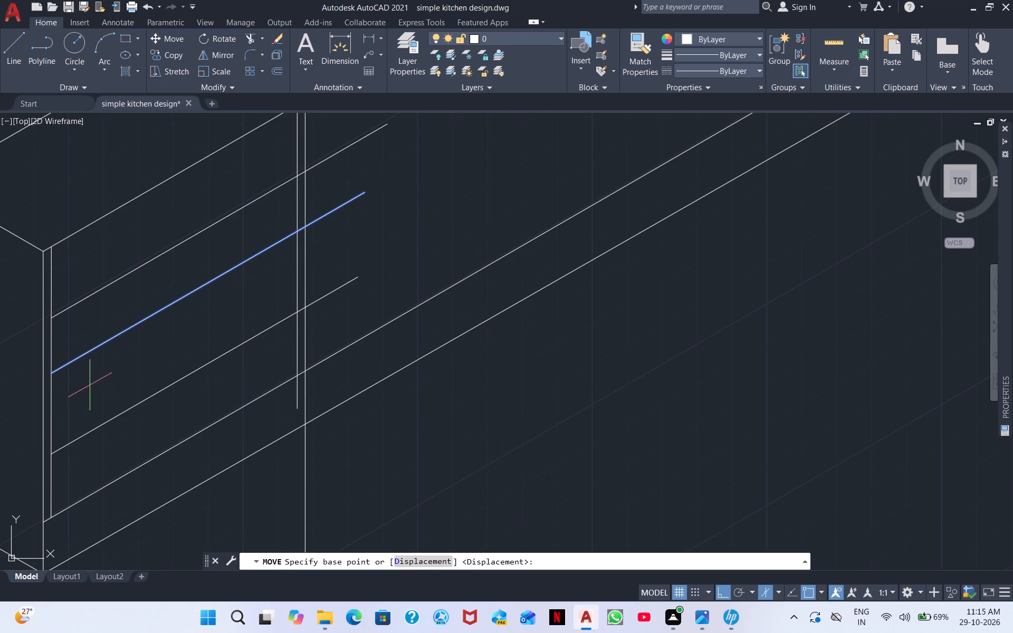
left_click(49, 373)
left_click(48, 384)
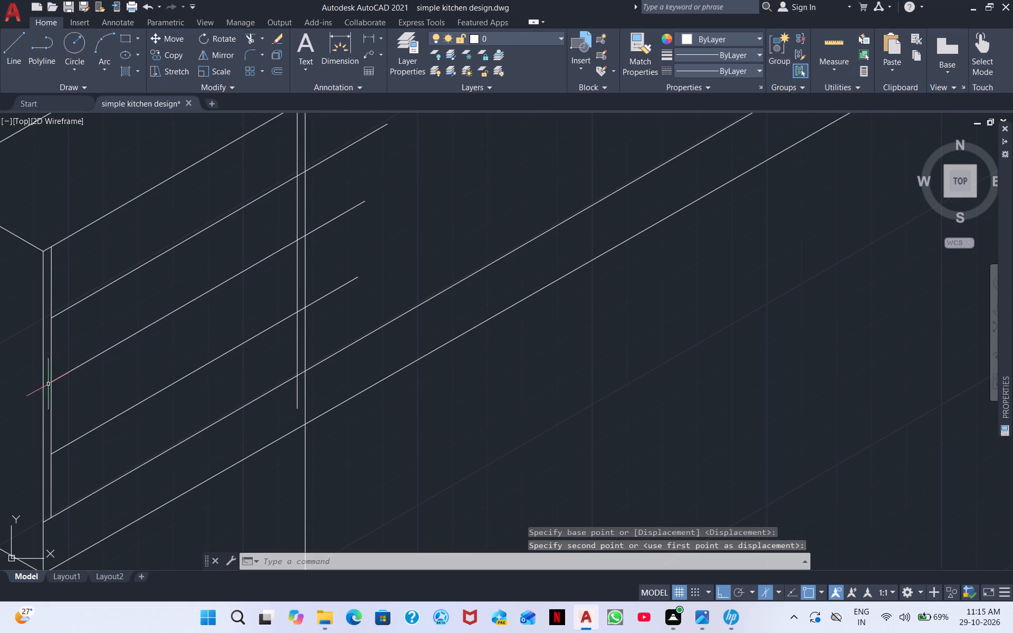
Trim the ends of the three drawer lines that overhang beyond the cabinet divider.
scroll(62, 372, "down", 1)
scroll(119, 344, "up", 2)
middle_click_drag(278, 336, 164, 408)
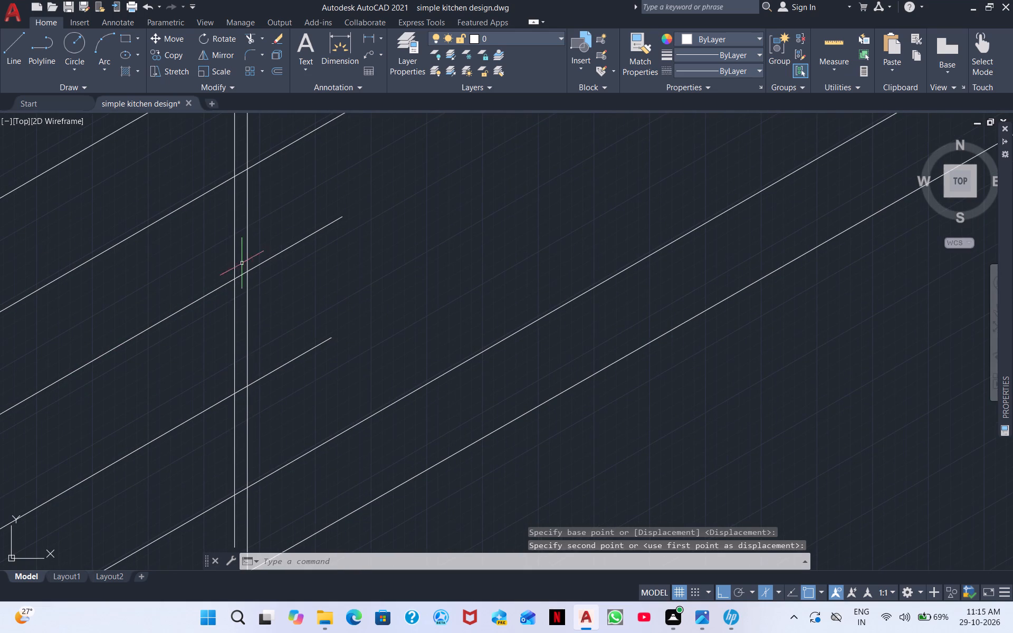
left_click(250, 36)
left_click_drag(261, 154, 276, 410)
middle_click_drag(278, 419, 291, 263)
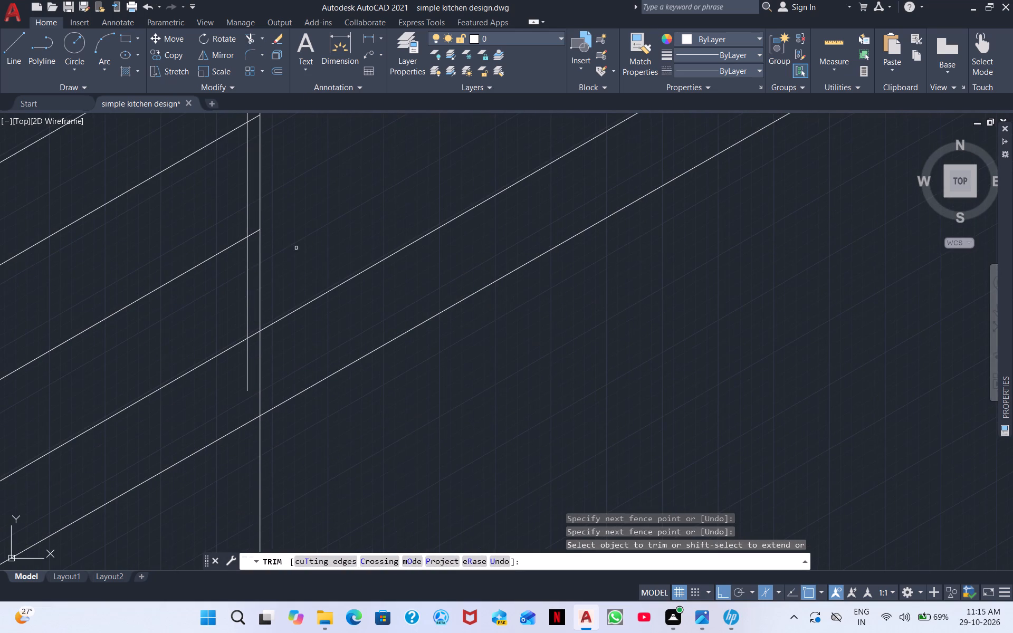
Trim both divider verticals where they extend below the upper plinth line.
scroll(293, 340, "down", 2)
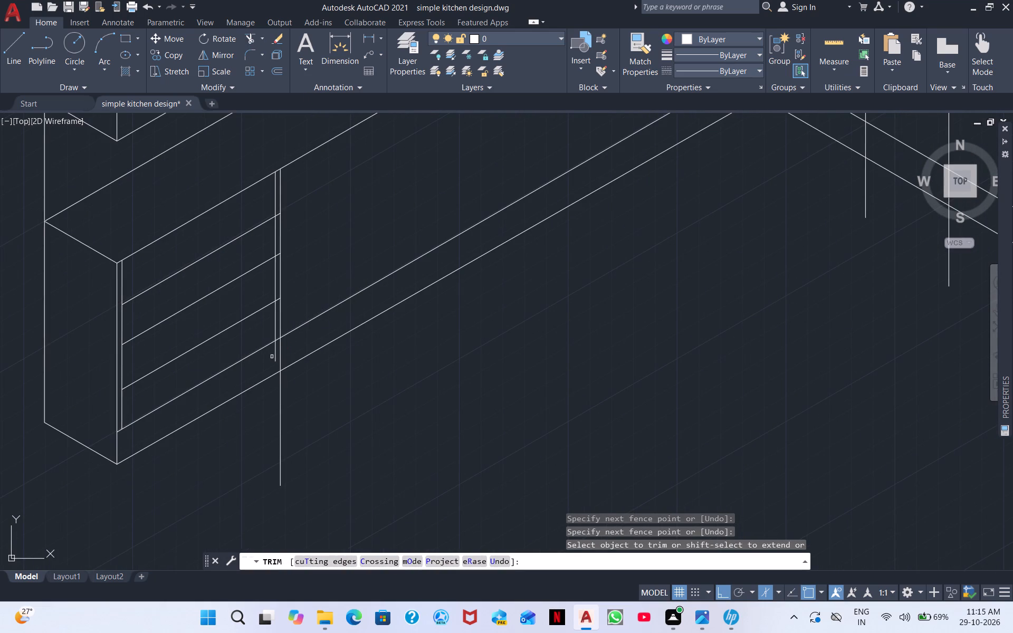
left_click(274, 354)
left_click(281, 356)
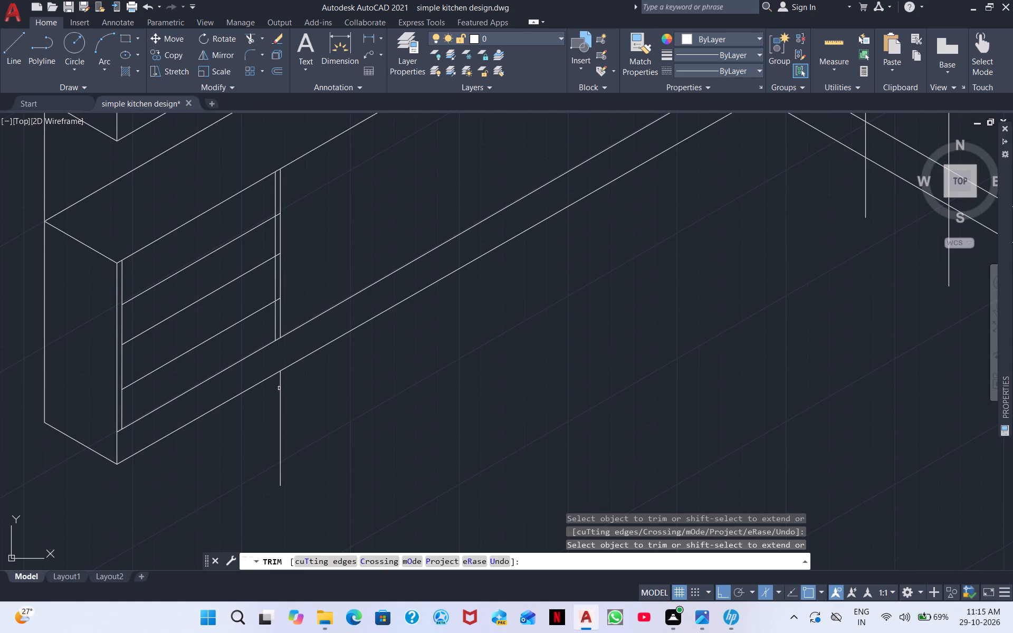
left_click(280, 395)
Trim the short drawer-line segments between the two divider verticals so all three lines end at the inner vertical.
scroll(149, 384, "up", 2)
middle_click_drag(311, 323, 226, 426)
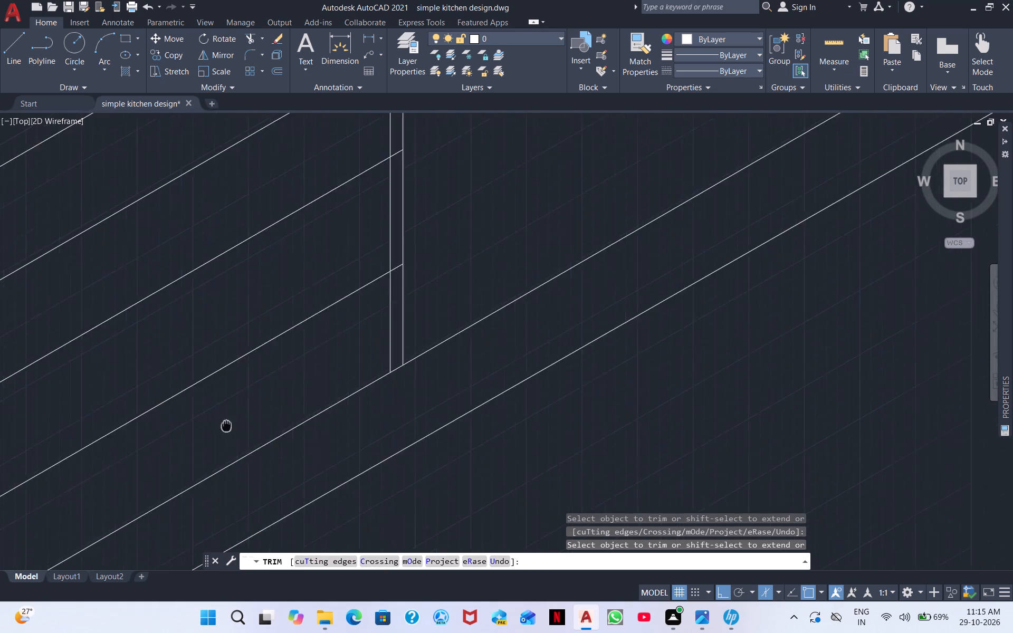
middle_click_drag(226, 426, 88, 516)
scroll(88, 516, "up", 1)
left_click(351, 271)
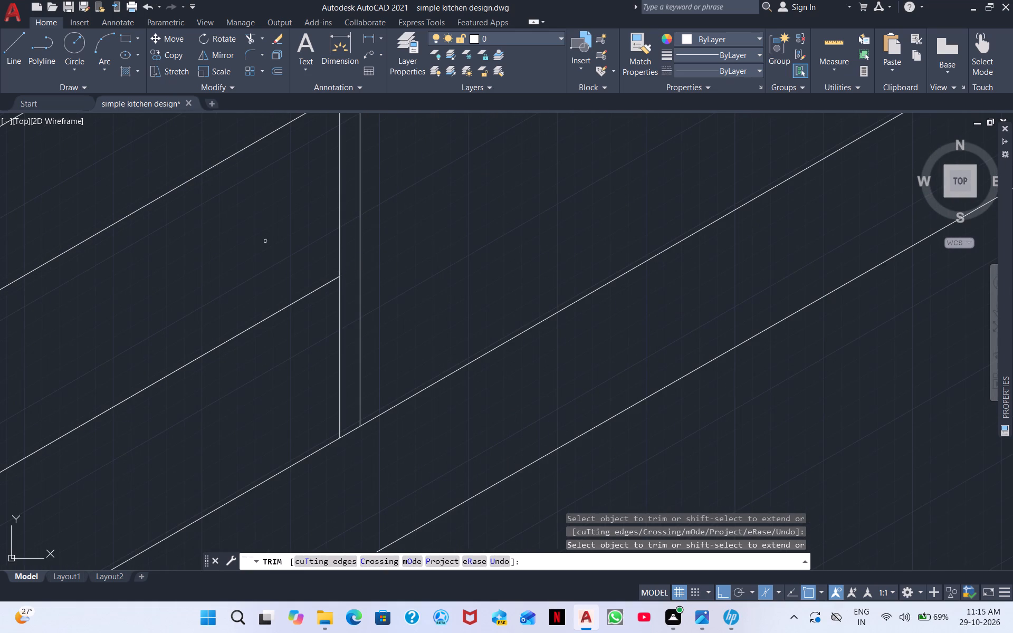
middle_click_drag(263, 243, 99, 530)
left_click(187, 375)
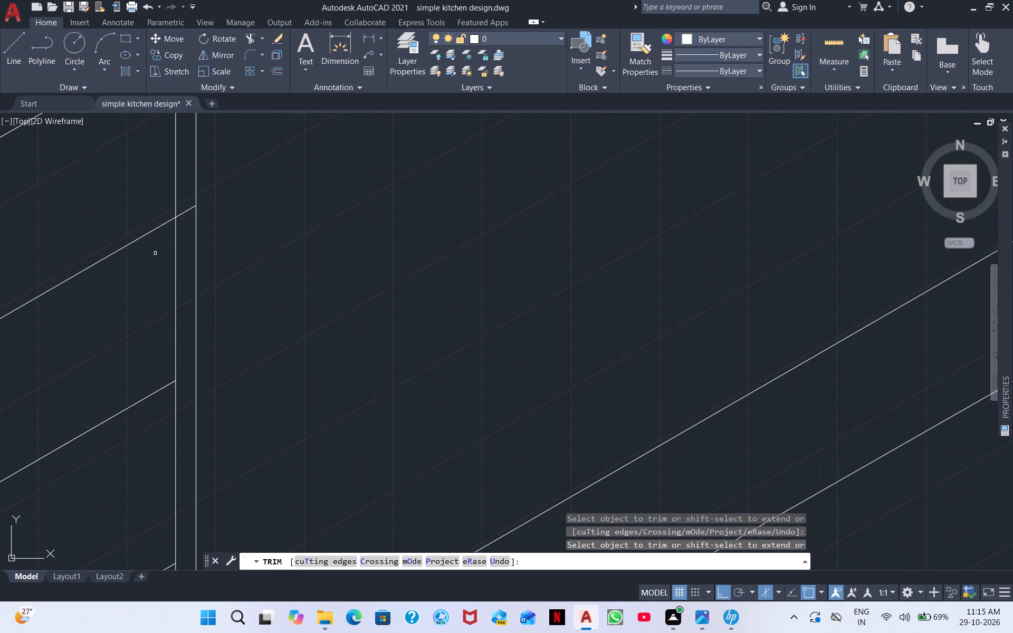
left_click(189, 208)
scroll(255, 197, "down", 2)
middle_click_drag(323, 217, 318, 235)
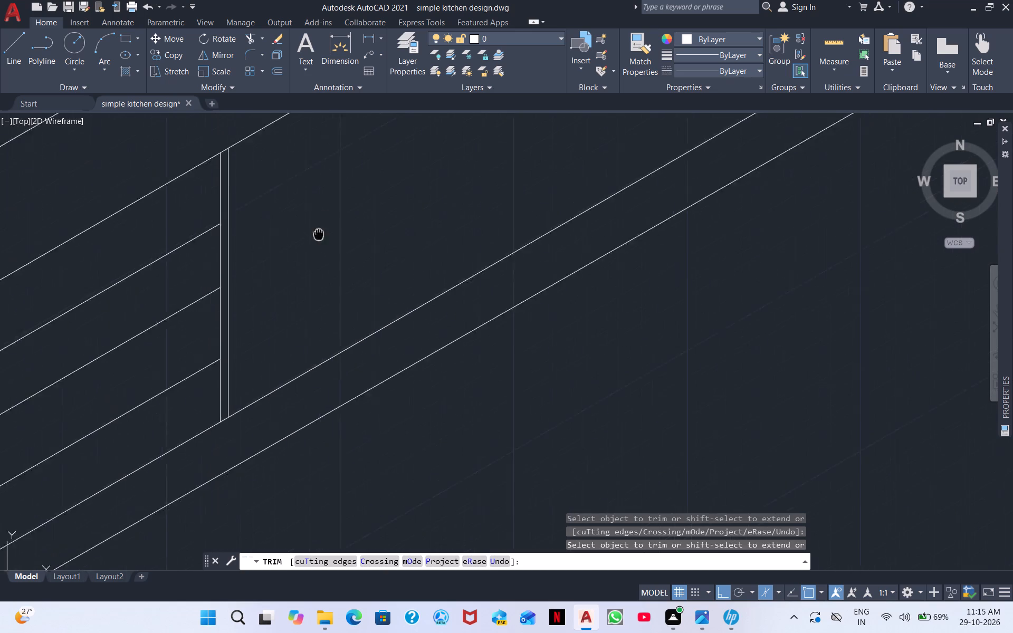
middle_click_drag(318, 235, 291, 296)
key("Escape")
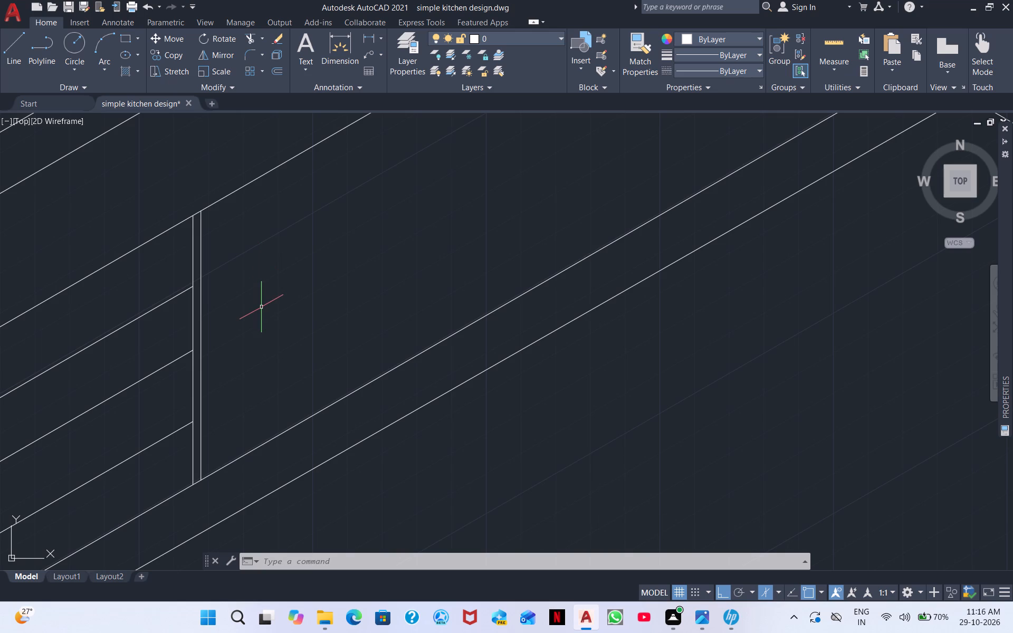
Draw a vertical line about 135 long down from the left wing's upper front edge, just beyond the drawer unit, as the first door division.
scroll(283, 261, "down", 3)
middle_click_drag(348, 248, 87, 371)
scroll(85, 356, "up", 1)
middle_click_drag(86, 356, 193, 325)
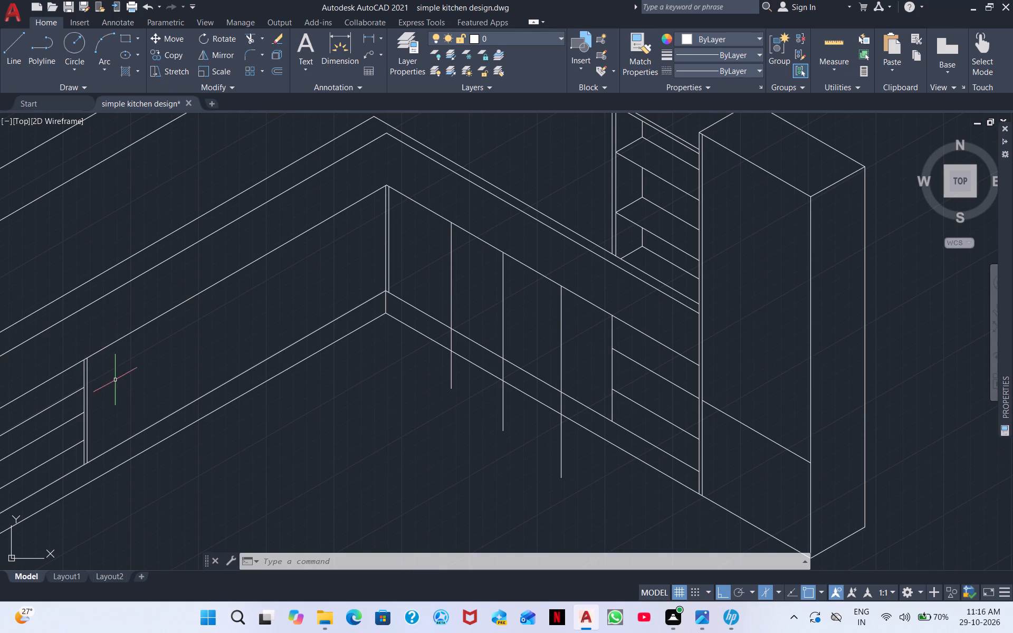
right_click(189, 379)
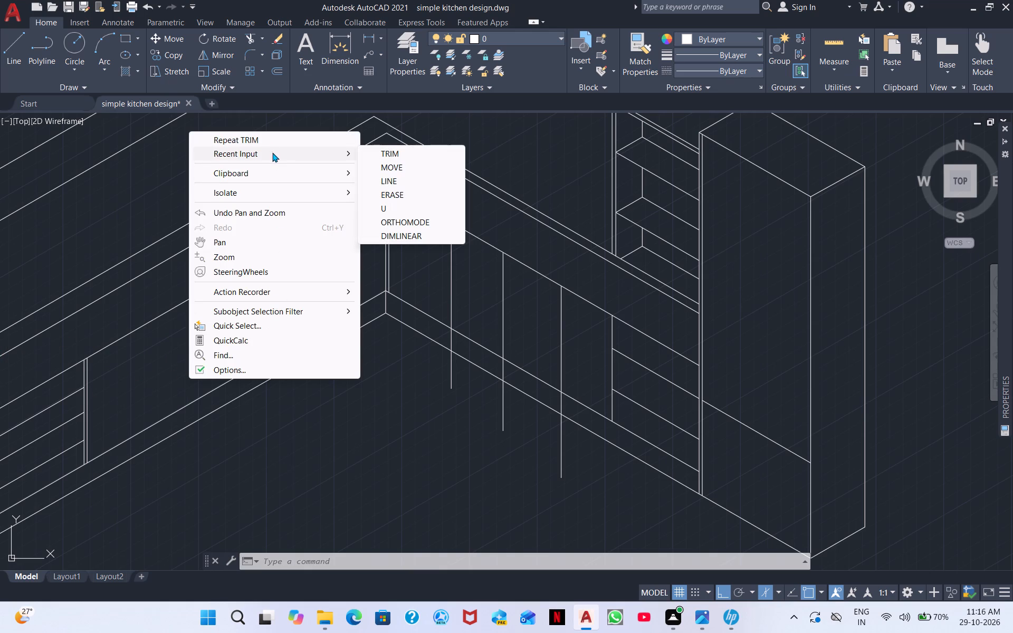
left_click(410, 176)
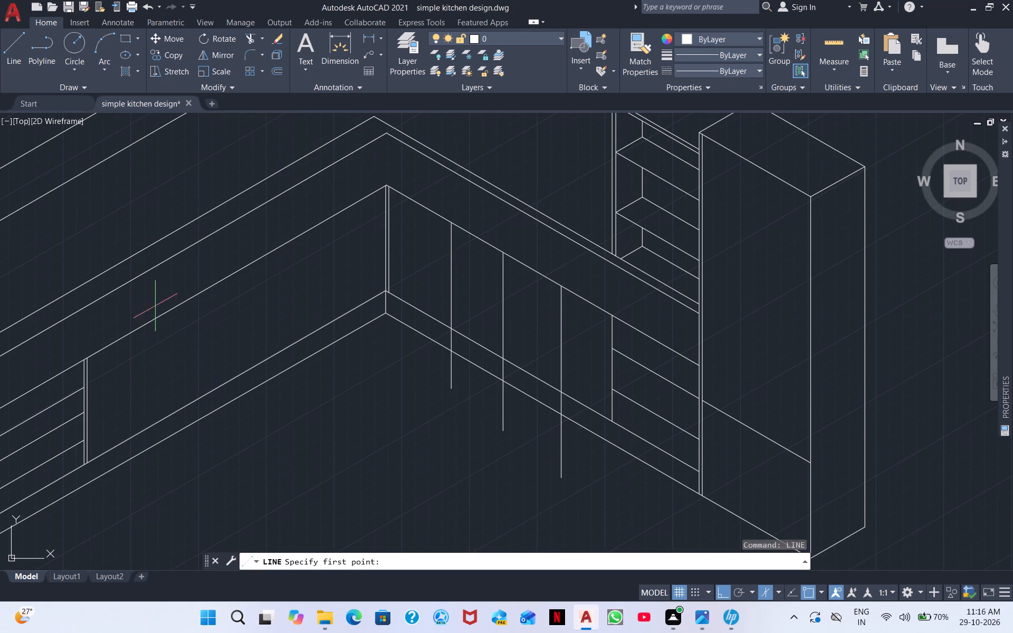
left_click(160, 316)
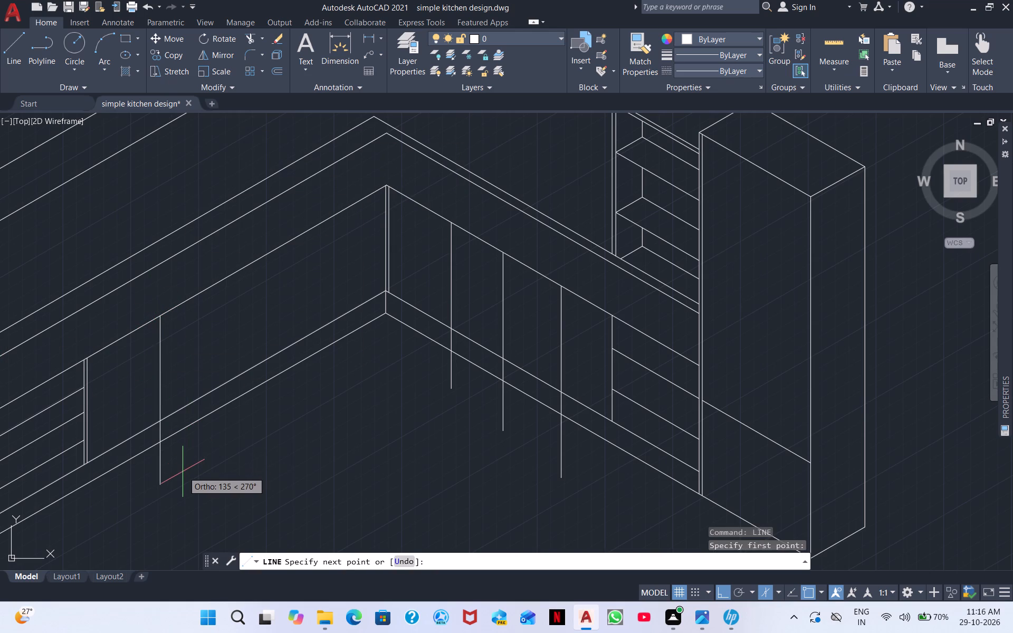
left_click(183, 472)
right_click(260, 429)
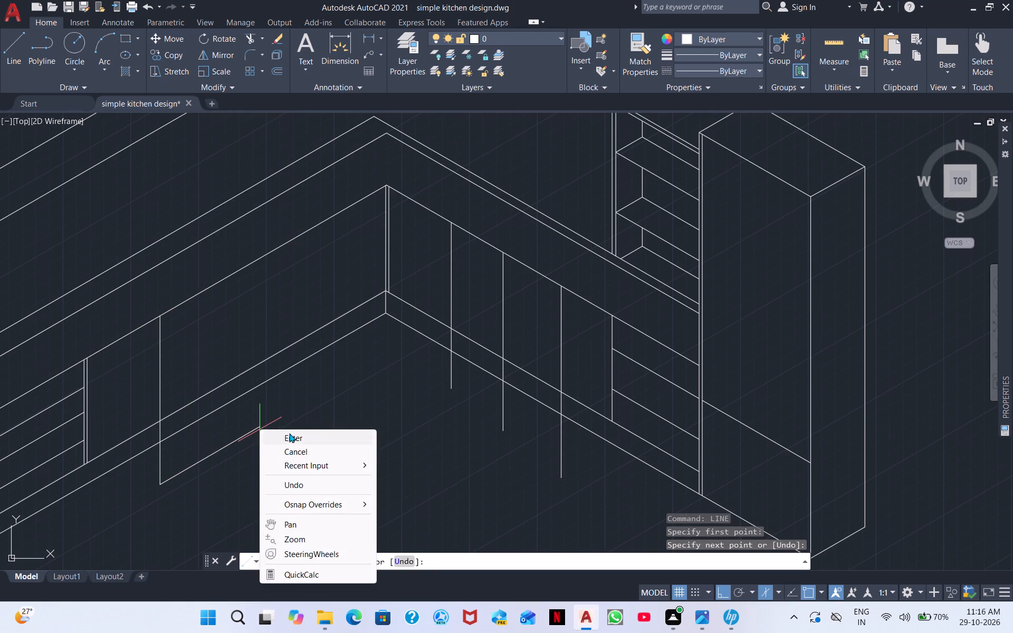
left_click(289, 434)
Draw two more vertical door-division lines between the first one and the inner corner of the left wing, running down past the plinth.
right_click(292, 428)
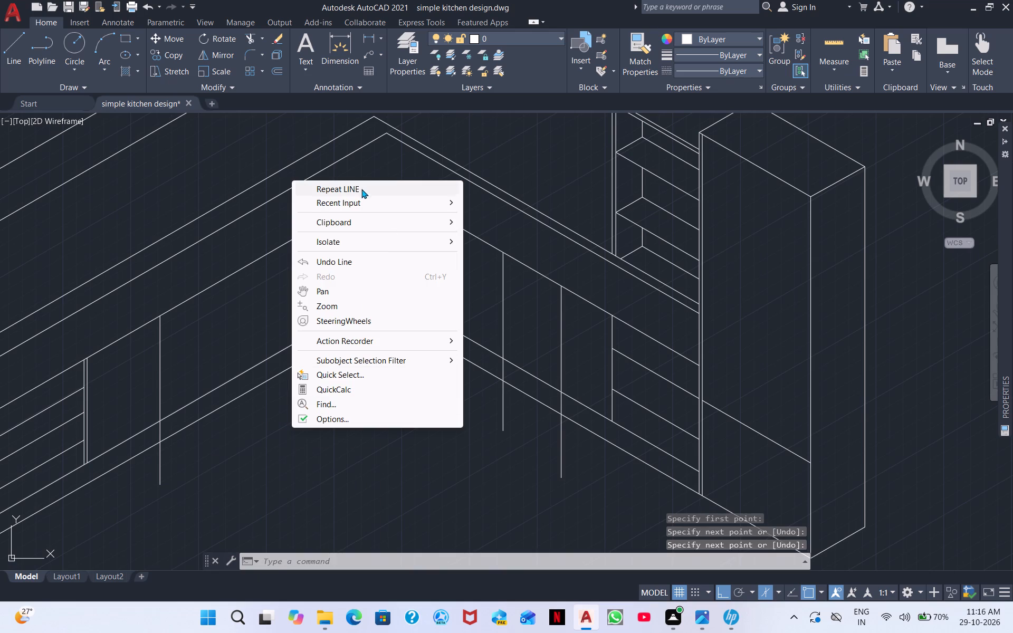
left_click(362, 187)
left_click(232, 274)
left_click(246, 468)
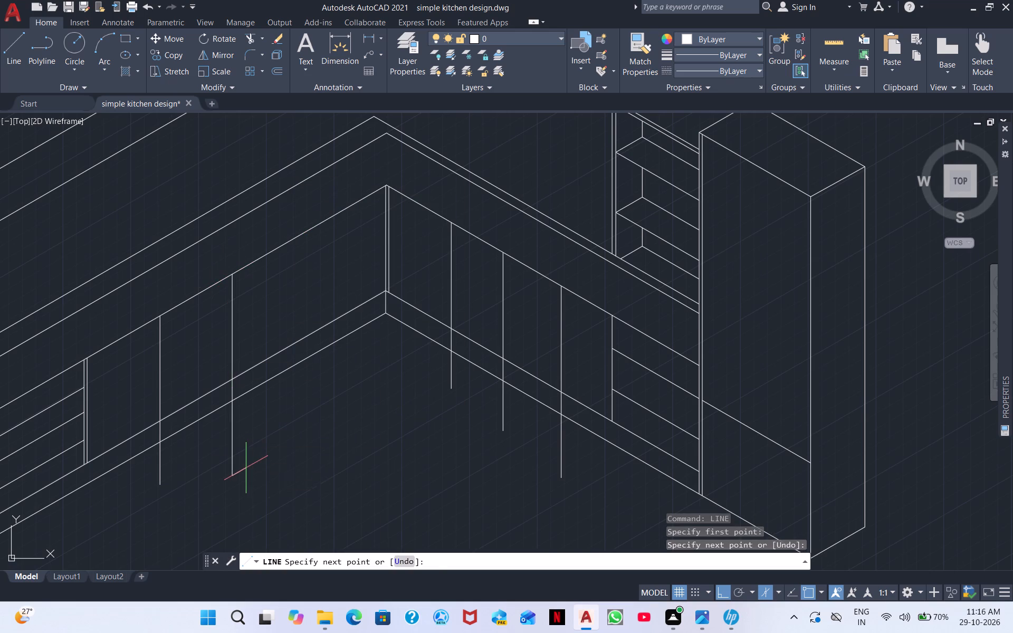
right_click(322, 420)
left_click(357, 424)
right_click(342, 386)
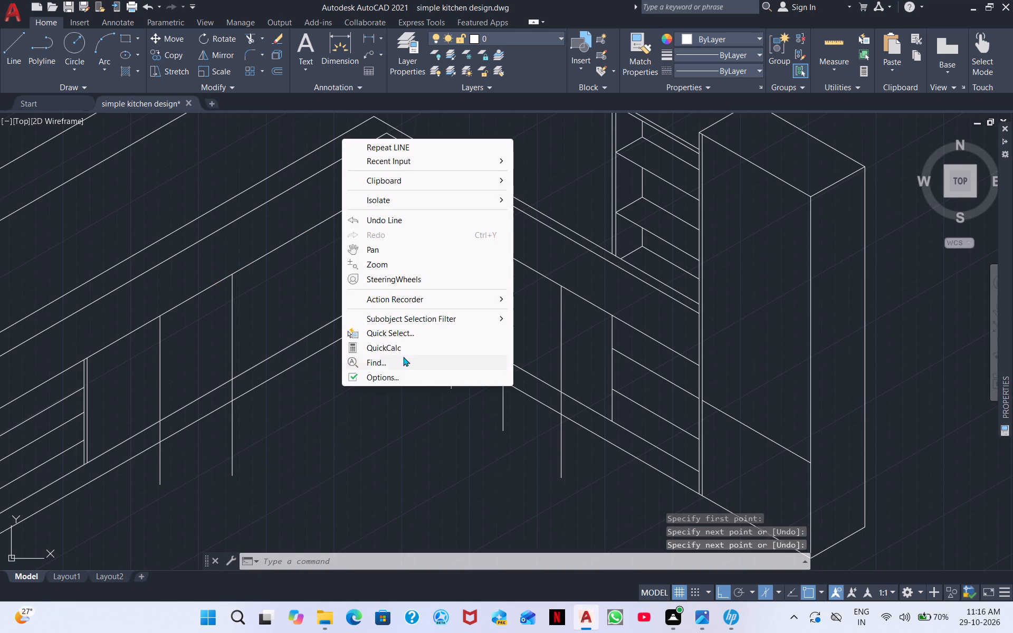
left_click(404, 146)
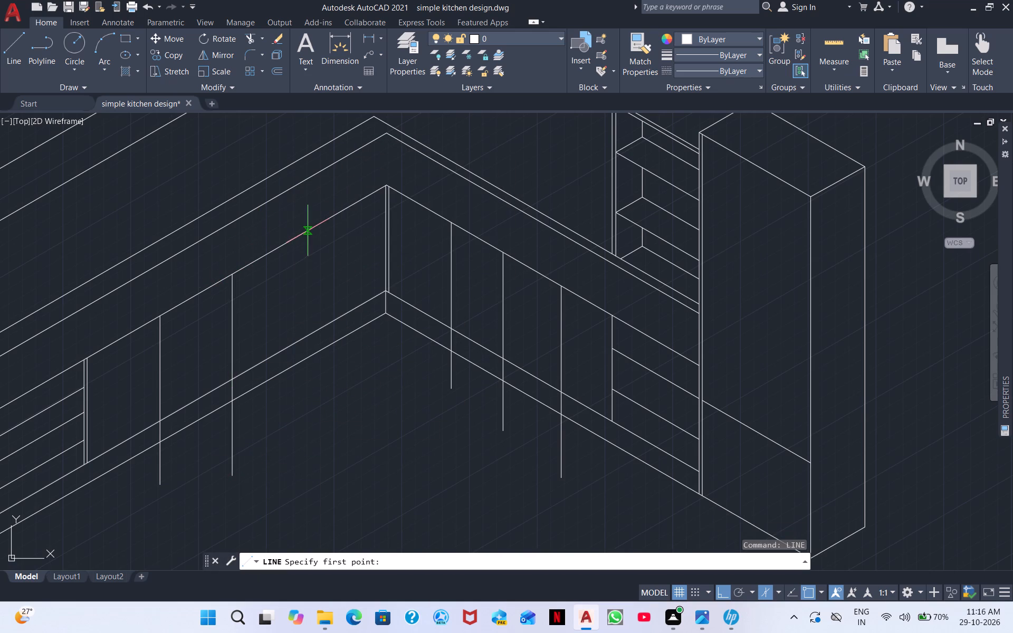
left_click(304, 233)
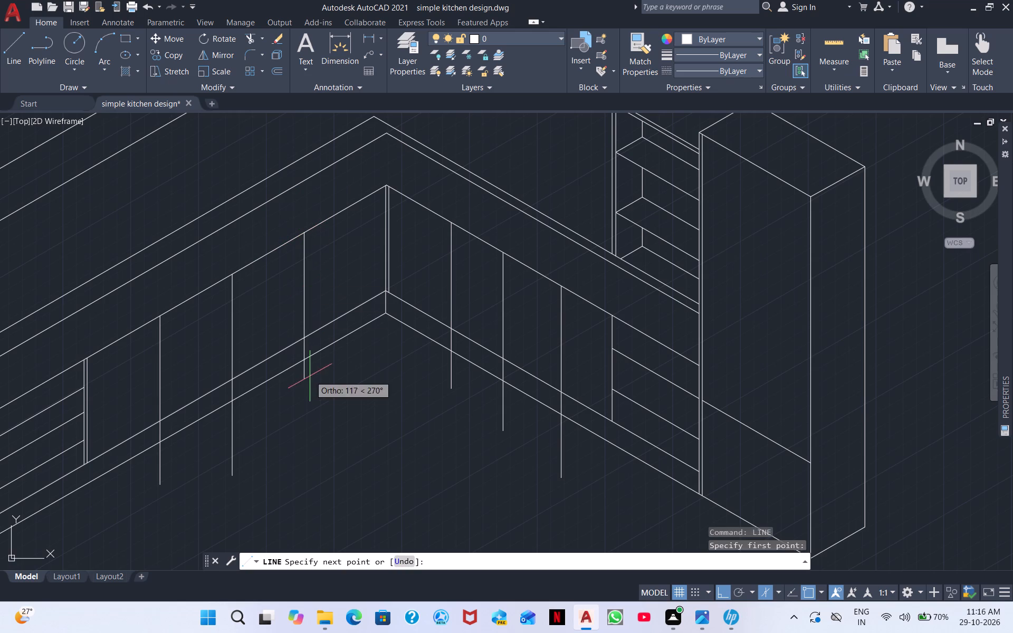
left_click(312, 431)
right_click(394, 382)
left_click(427, 387)
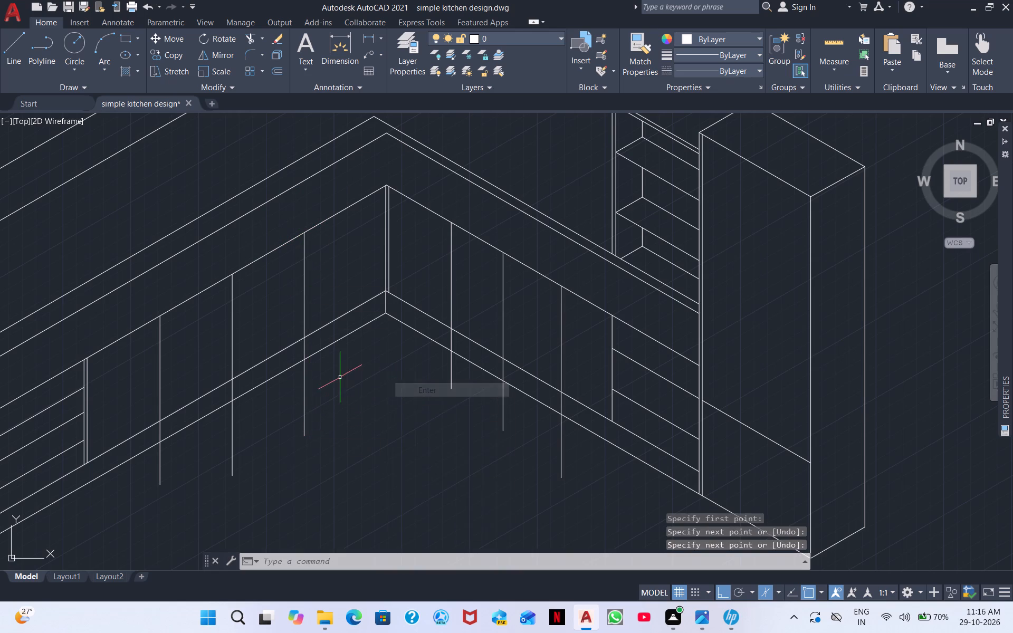
Trim the three left-wing door-division lines where they extend below the upper plinth line.
scroll(340, 377, "down", 1)
middle_click_drag(340, 377, 253, 406)
scroll(253, 406, "up", 1)
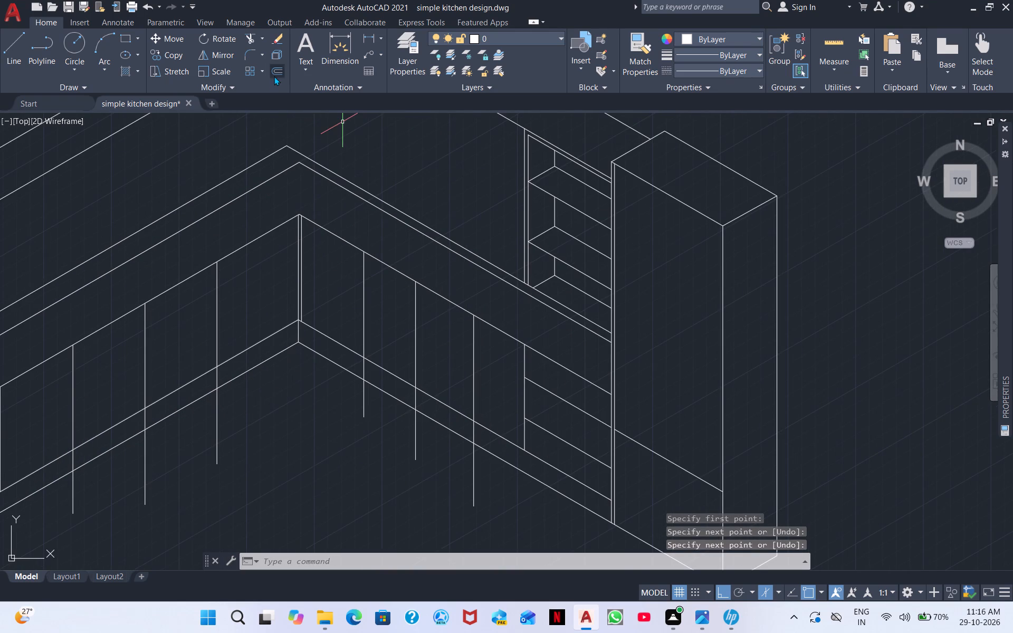
left_click(253, 39)
scroll(155, 393, "up", 2)
scroll(118, 438, "down", 2)
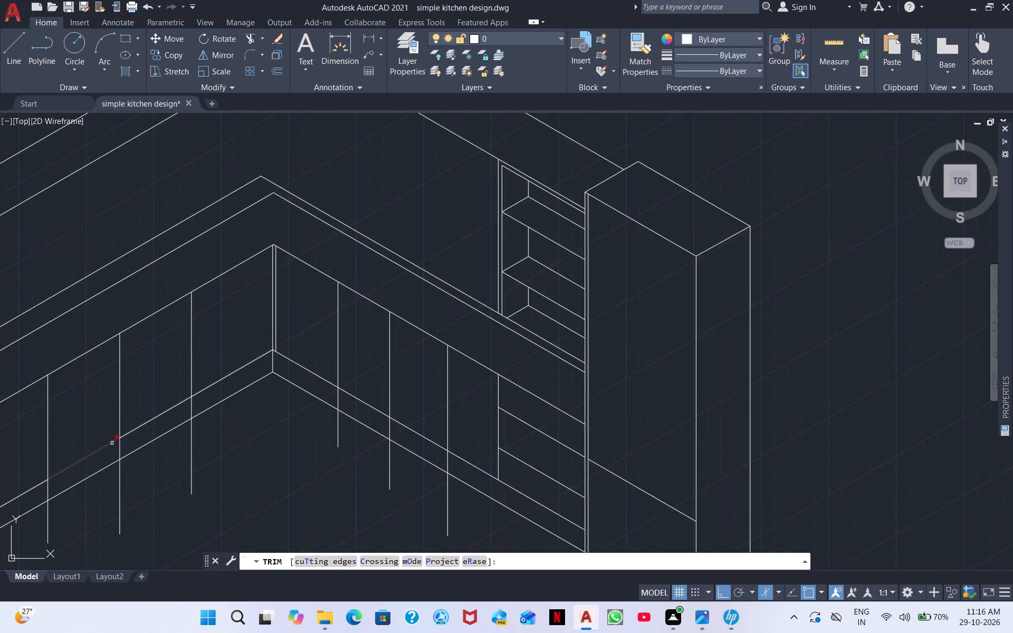
scroll(111, 445, "down", 2)
scroll(64, 497, "up", 2)
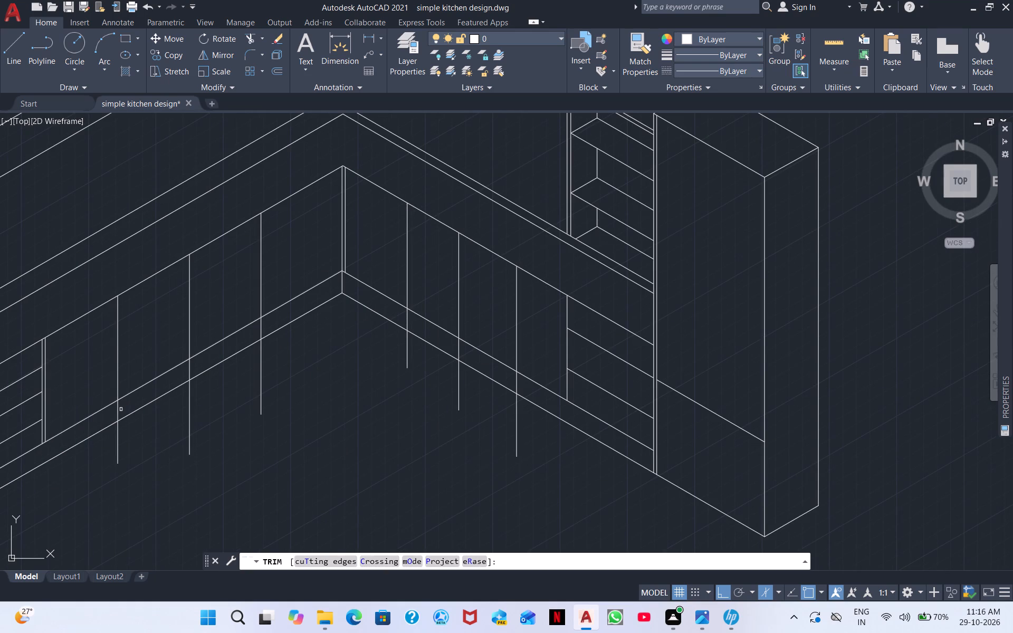
left_click_drag(114, 412, 186, 370)
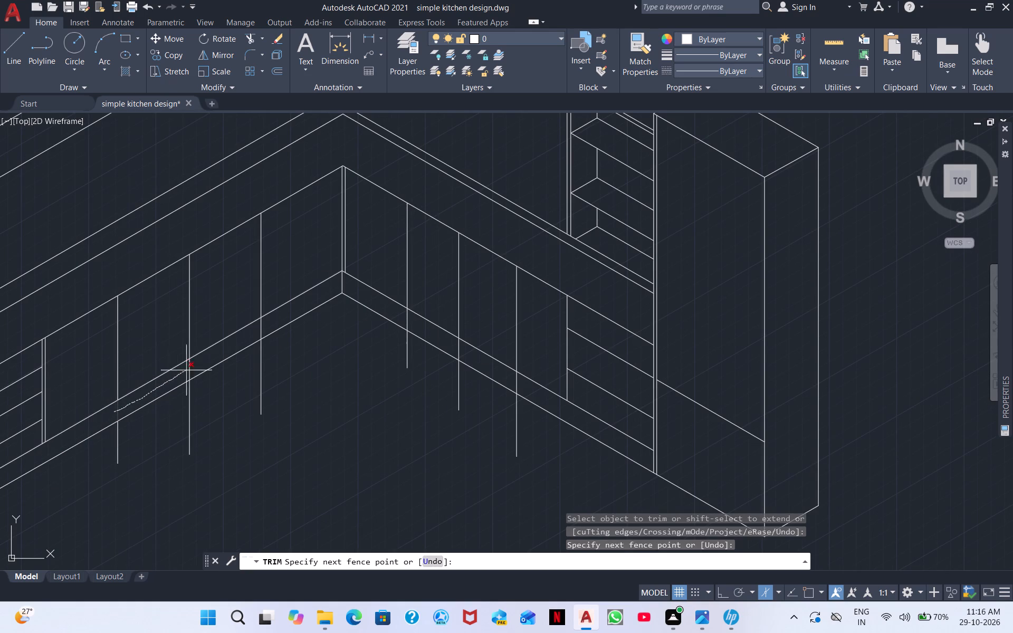
left_click_drag(186, 370, 275, 323)
left_click_drag(290, 362, 228, 417)
left_click_drag(228, 417, 111, 464)
Trim the three right-wing door-division lines where they extend below the upper plinth line.
middle_click_drag(404, 368, 304, 423)
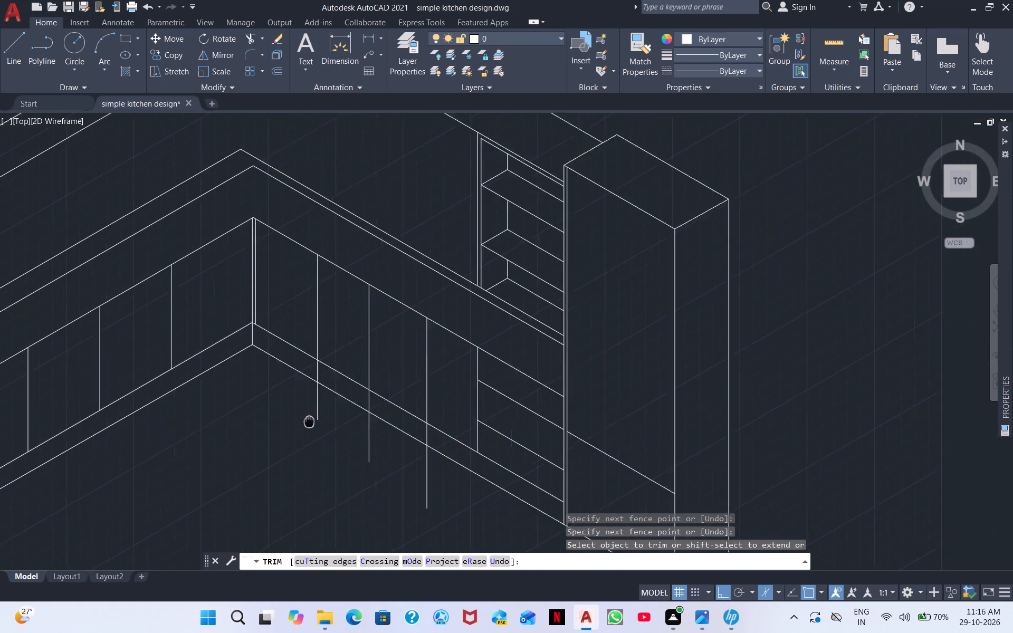
middle_click_drag(304, 423, 212, 425)
scroll(183, 366, "up", 3)
left_click_drag(196, 350, 393, 452)
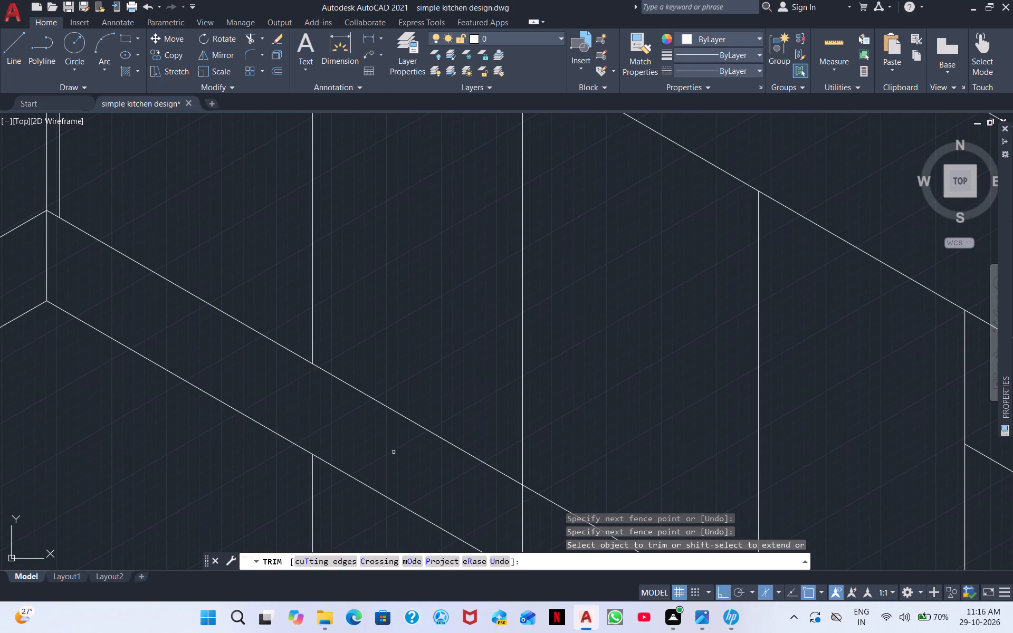
middle_click_drag(386, 460, 225, 243)
left_click_drag(300, 276, 474, 389)
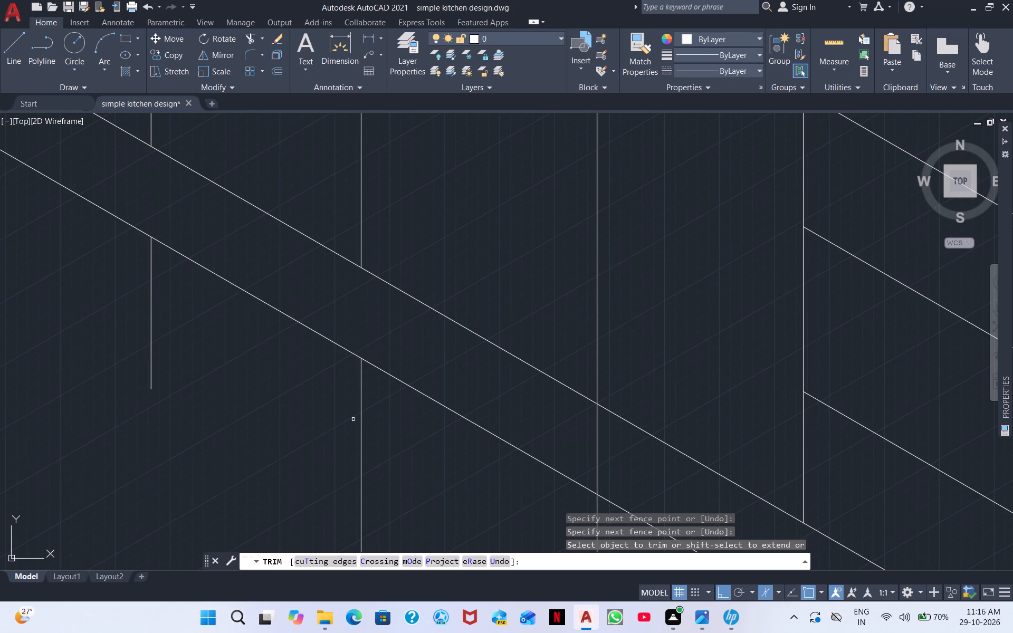
left_click_drag(375, 439, 202, 358)
left_click_drag(48, 289, 179, 415)
middle_click_drag(258, 442, 91, 291)
scroll(92, 296, "down", 1)
left_click_drag(337, 319, 249, 280)
left_click_drag(302, 383, 375, 483)
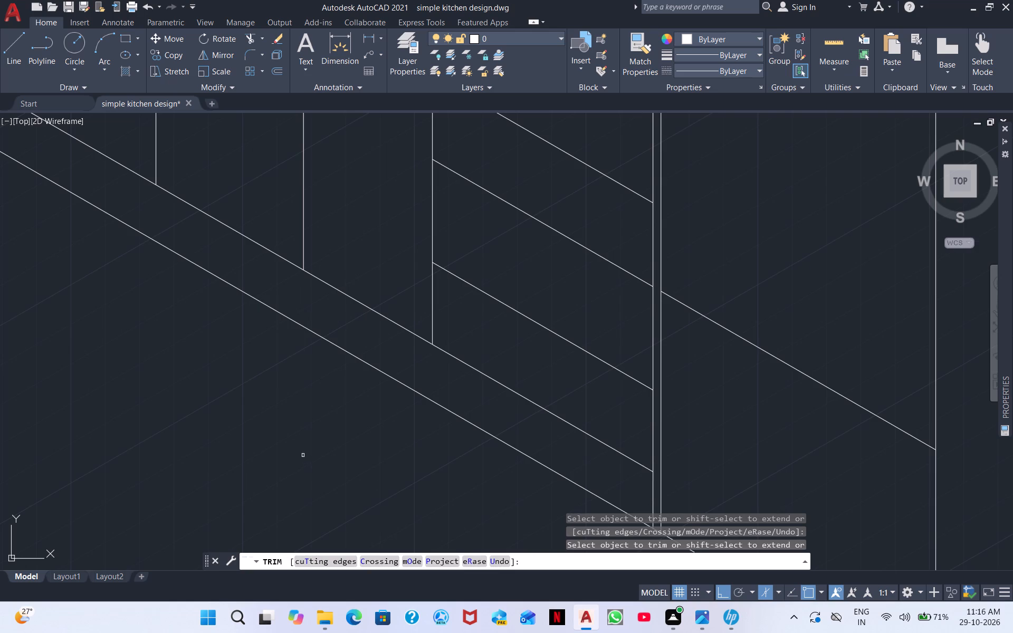
scroll(291, 429, "down", 2)
middle_click_drag(168, 372, 410, 332)
right_click(425, 444)
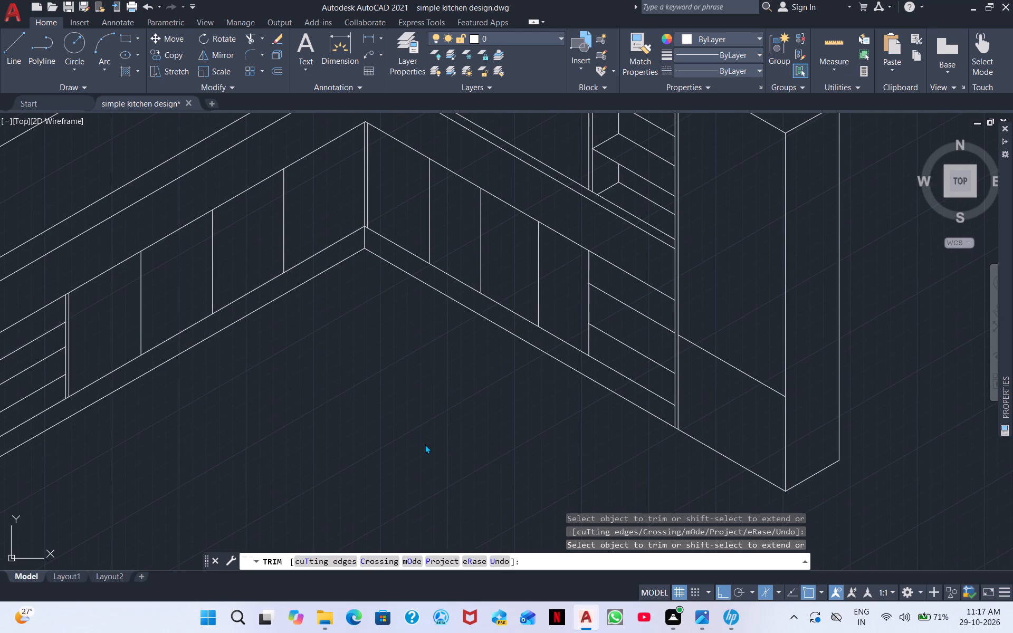
left_click(460, 260)
With the left isoplane active, draw a line across the left-wing countertop from its back edge to the top of the drawer unit's divider.
middle_click_drag(304, 365, 449, 390)
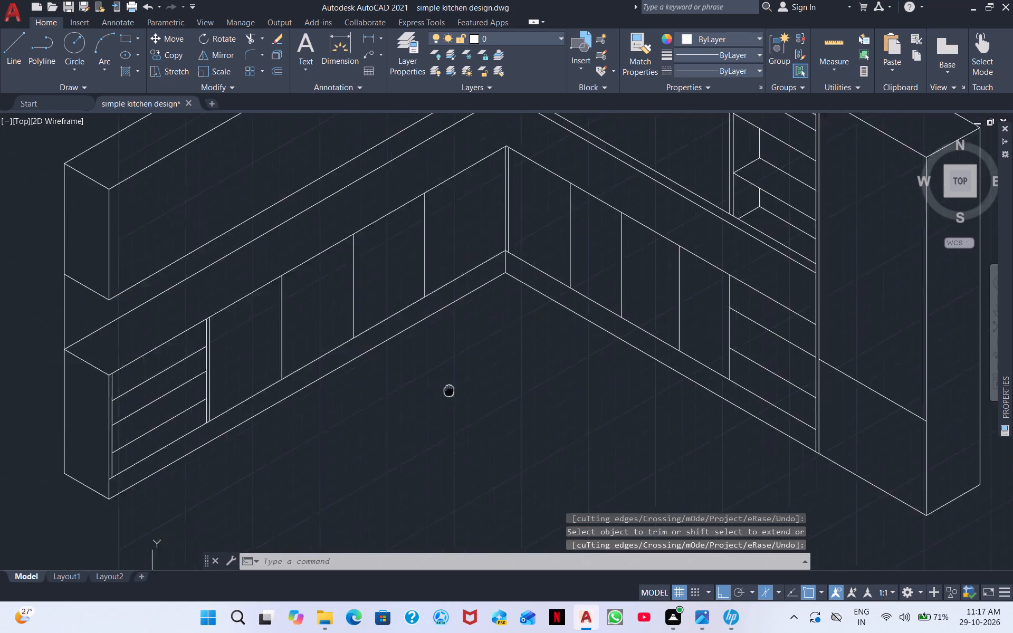
middle_click_drag(449, 390, 461, 393)
scroll(461, 393, "down", 1)
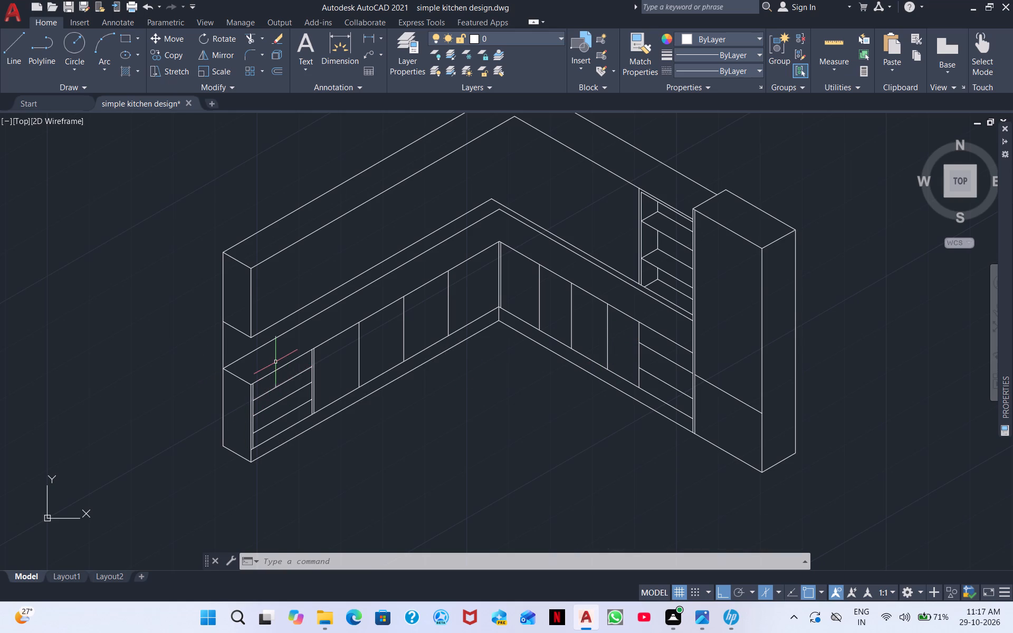
scroll(275, 359, "up", 2)
middle_click_drag(207, 354, 179, 455)
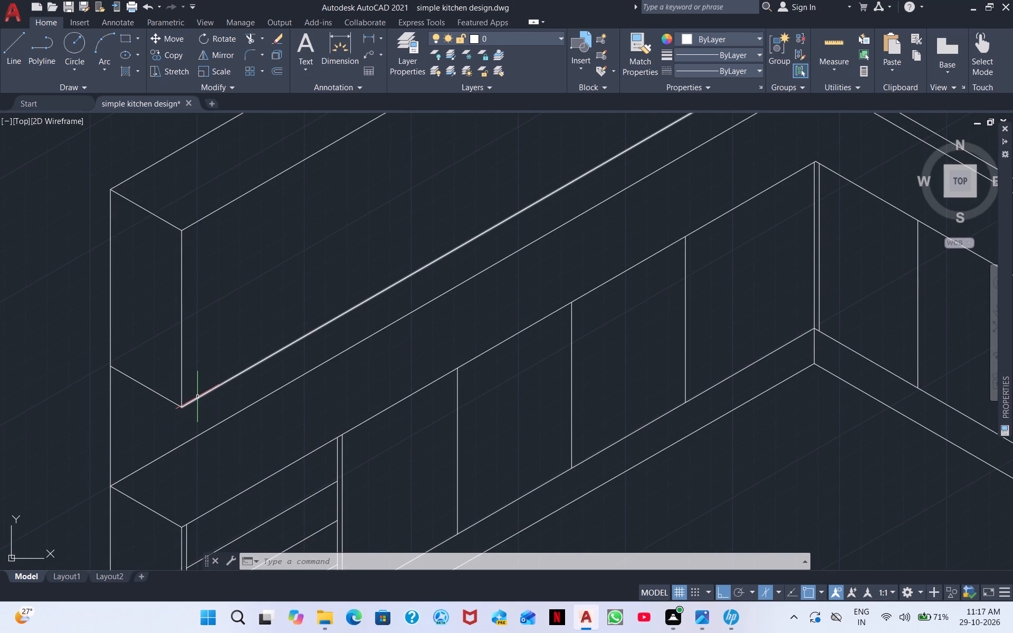
left_click(16, 51)
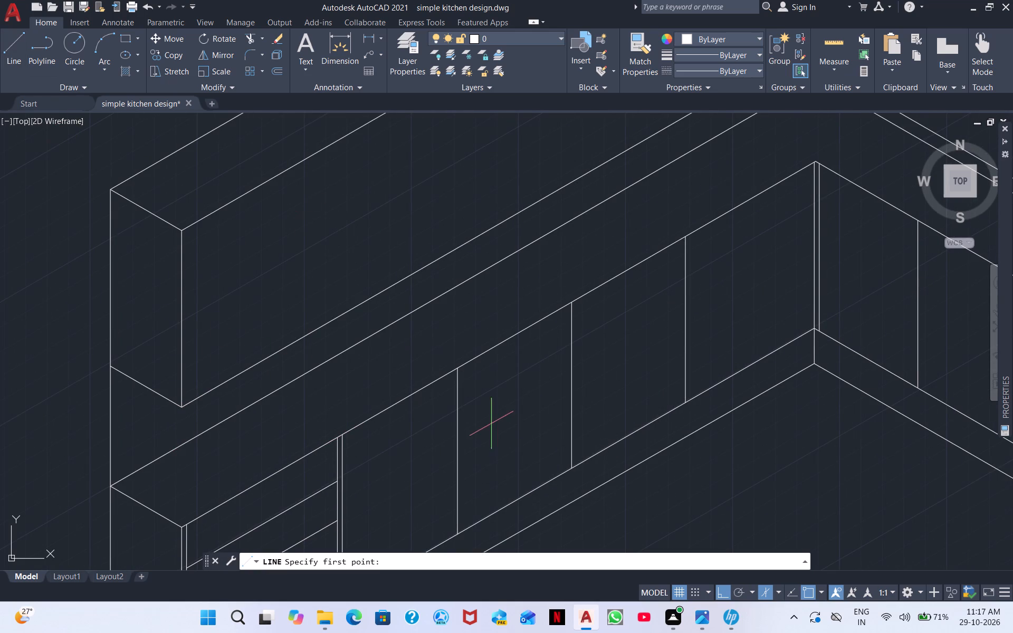
left_click(238, 414)
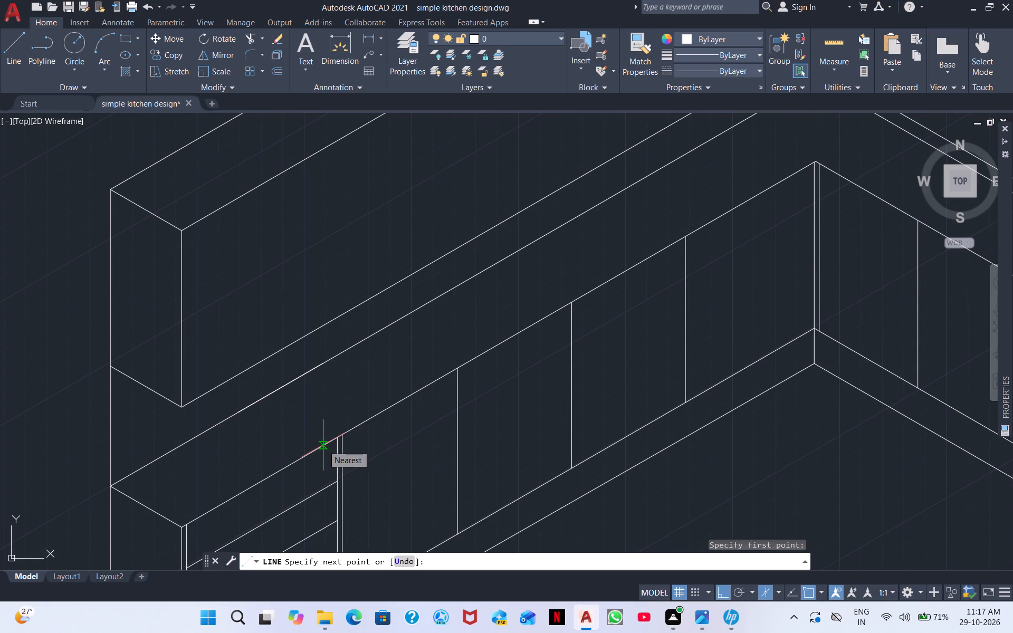
key("F5")
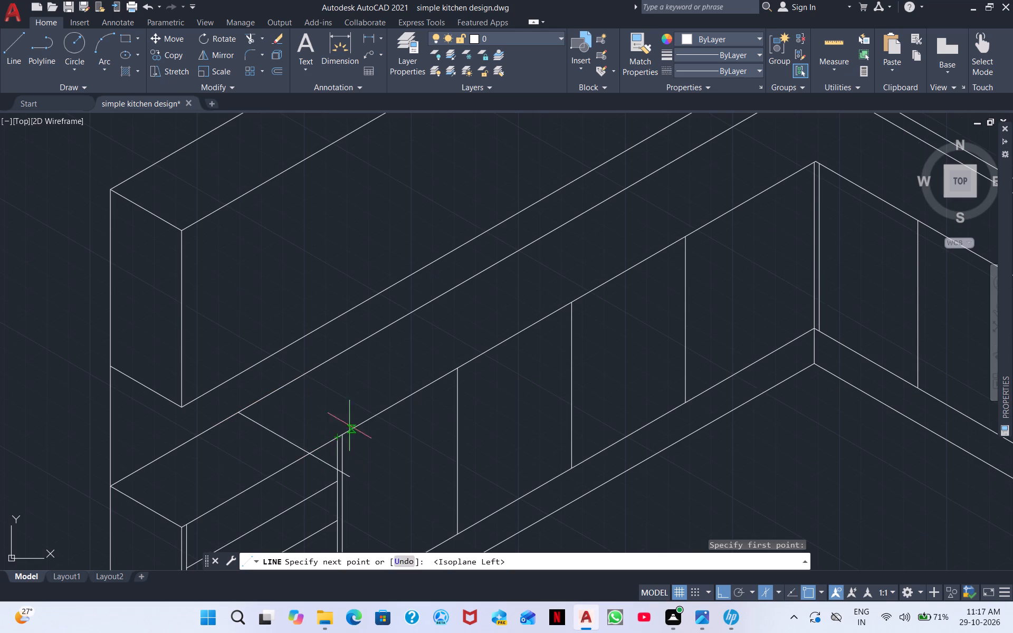
left_click(334, 437)
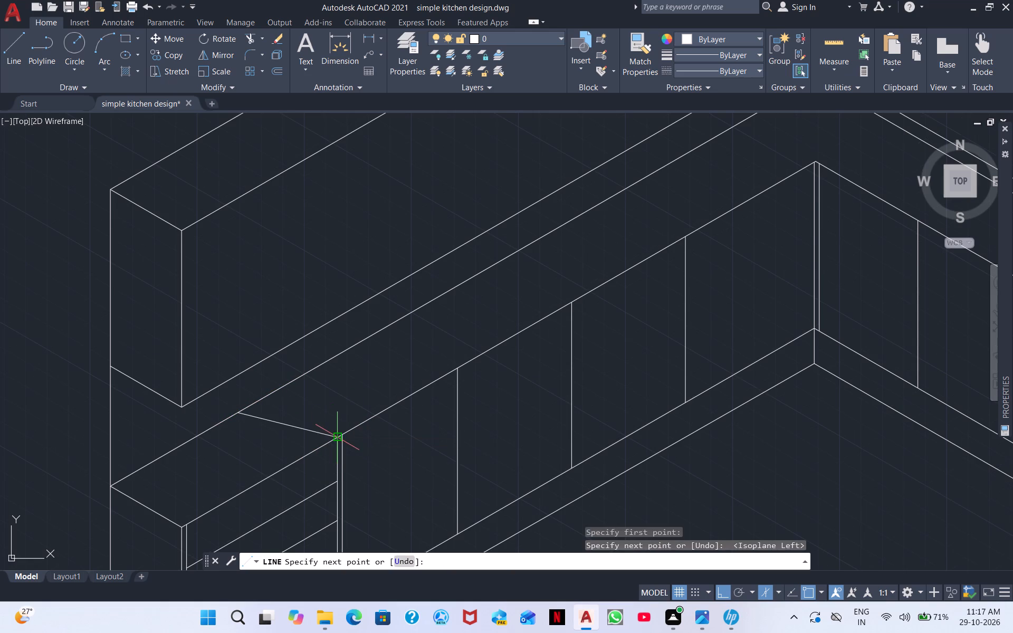
key("Escape")
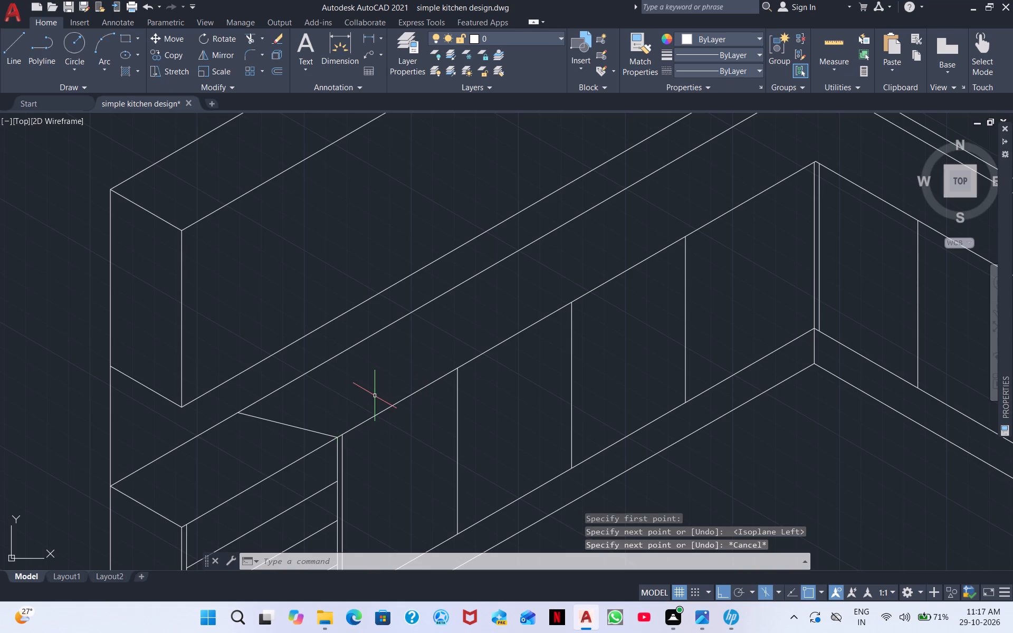
Draw a second countertop line from the front edge above the drawer unit to the back edge near the left wing's outer end.
right_click(375, 396)
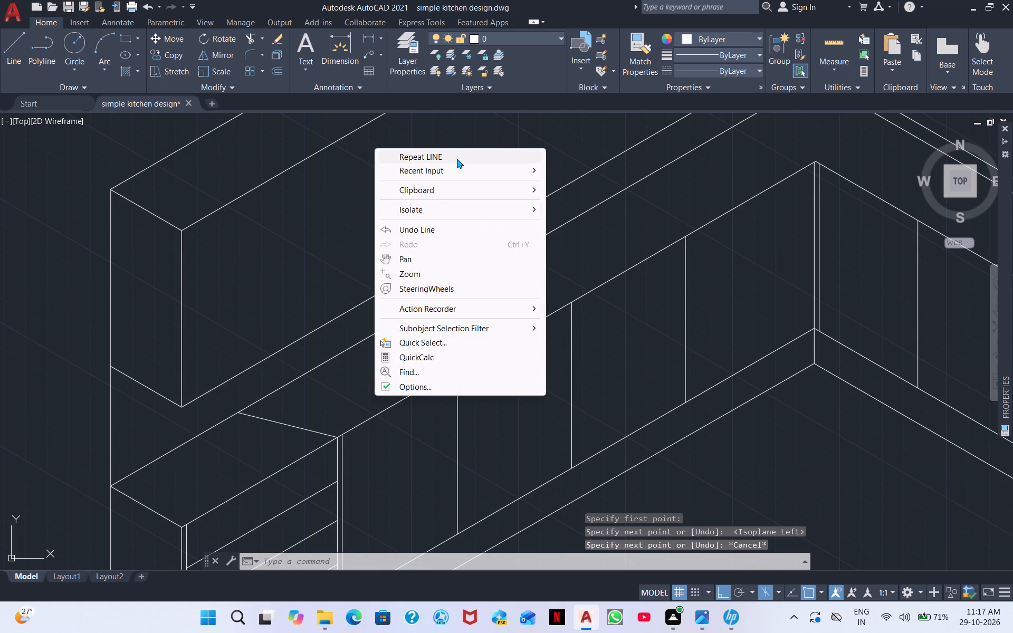
left_click(457, 159)
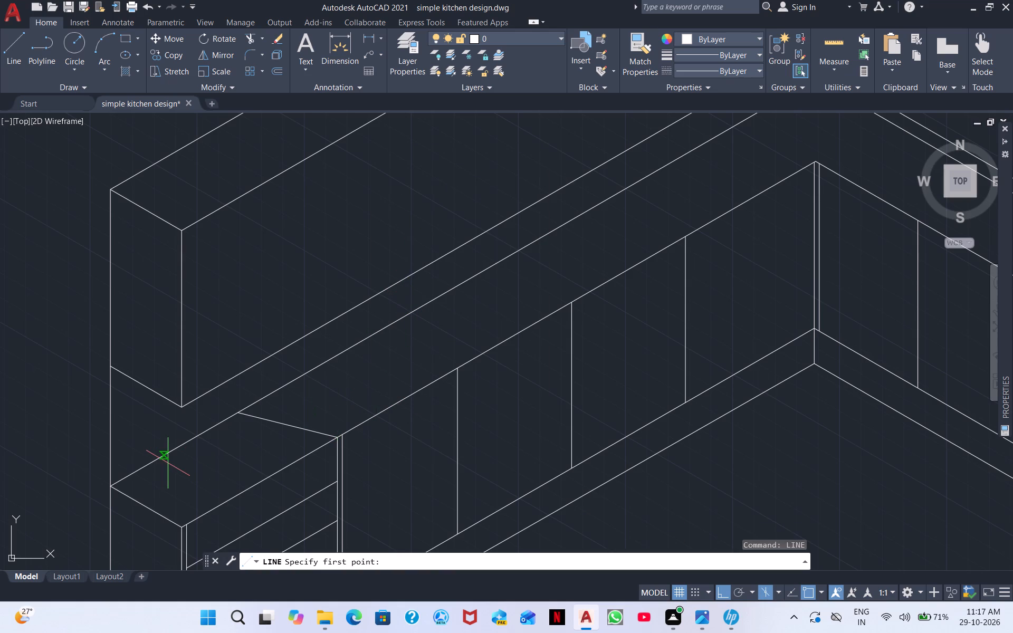
scroll(127, 514, "up", 1)
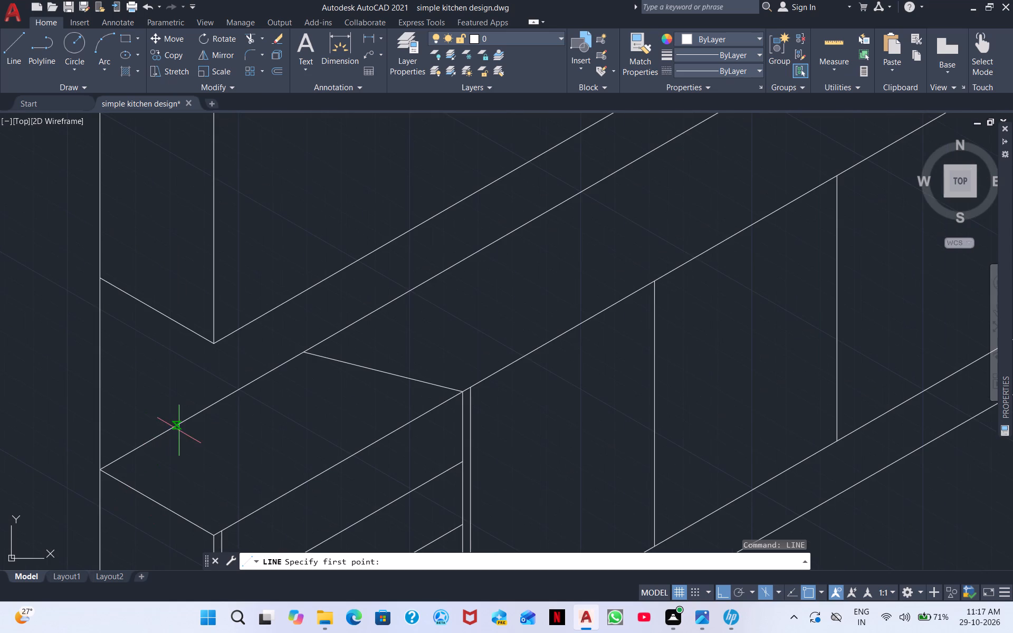
left_click(292, 494)
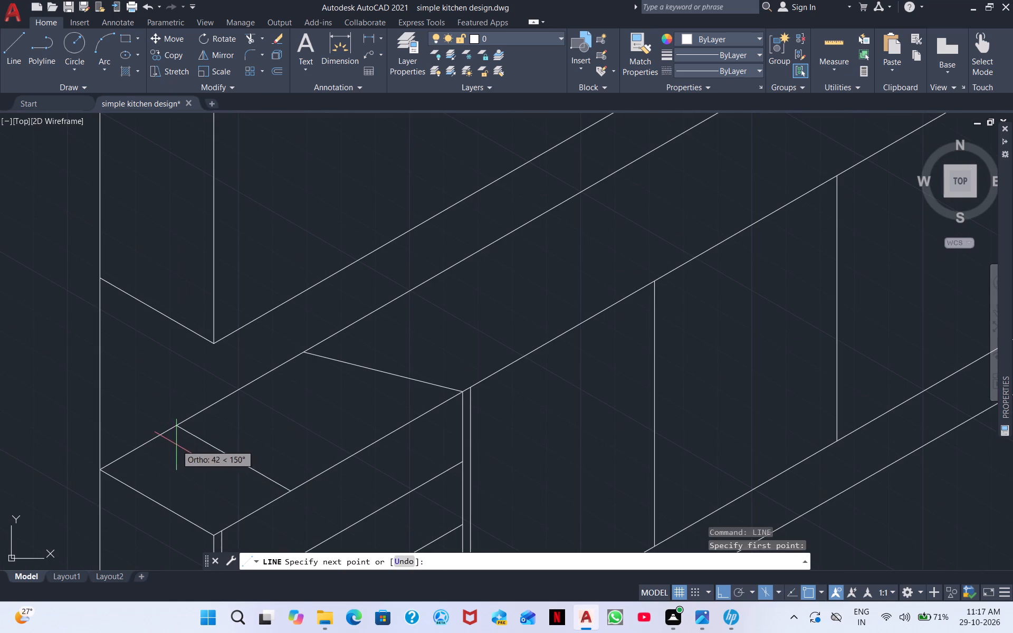
left_click(148, 440)
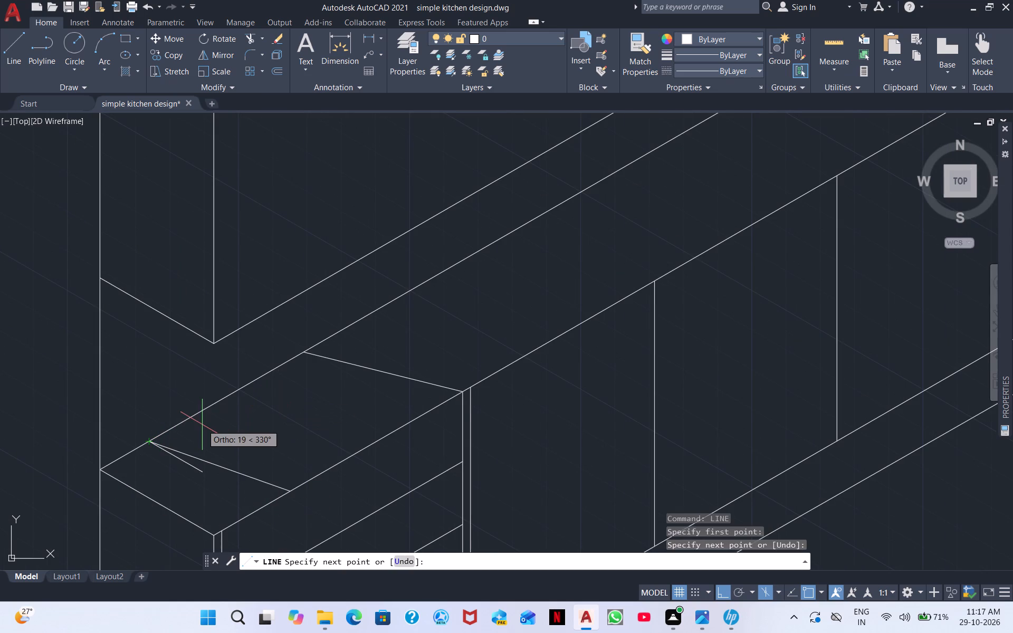
key("Escape")
In the top isoplane, draw a line parallel to the left-wing countertop's back edge from the outer cross line past the inner cross line.
right_click(294, 416)
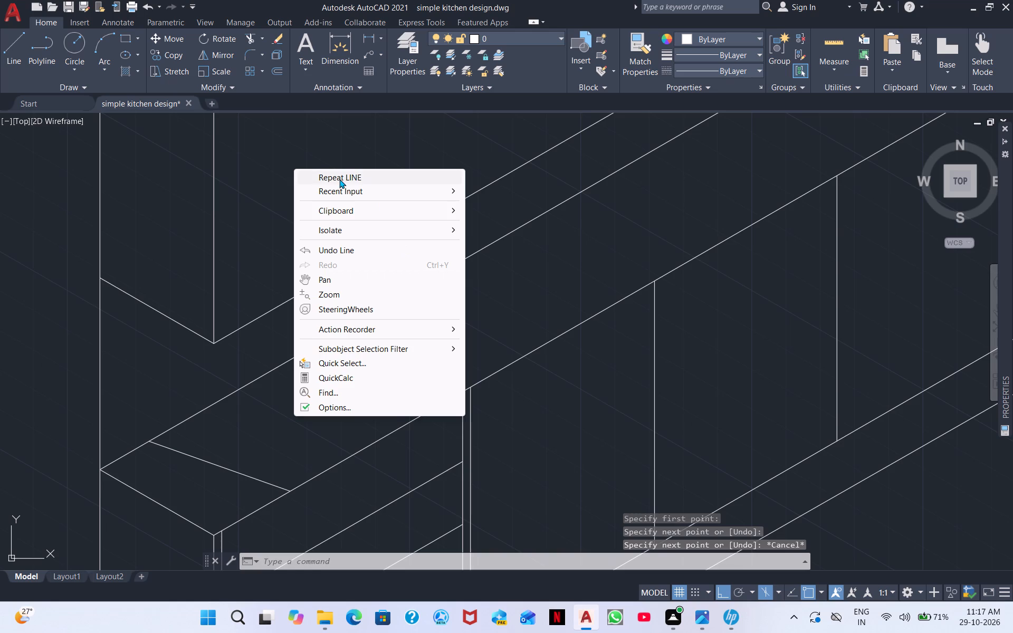
left_click(339, 179)
left_click(162, 448)
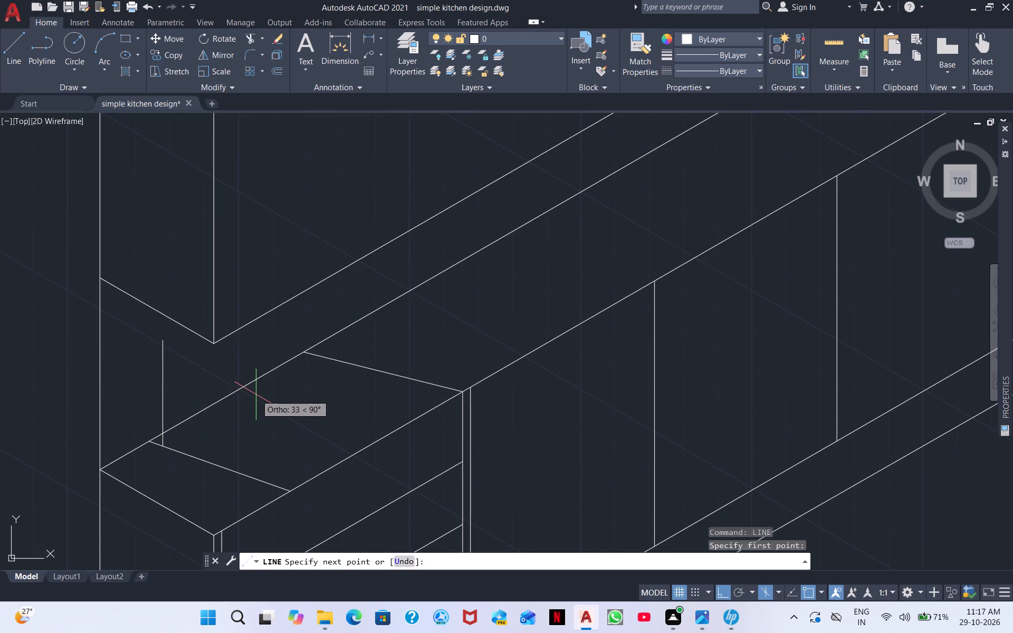
key("F5")
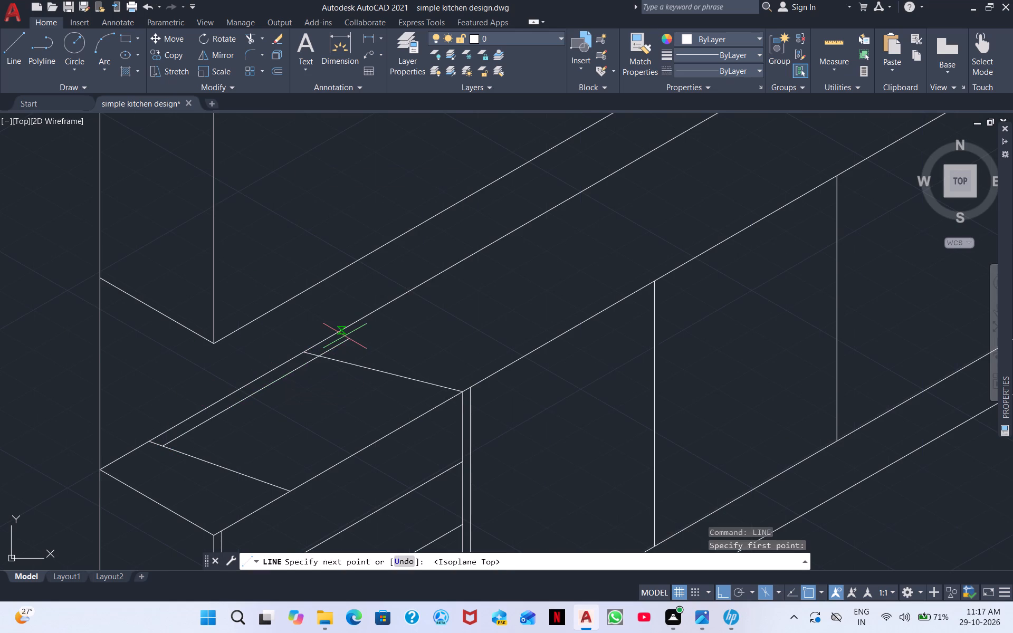
left_click(345, 336)
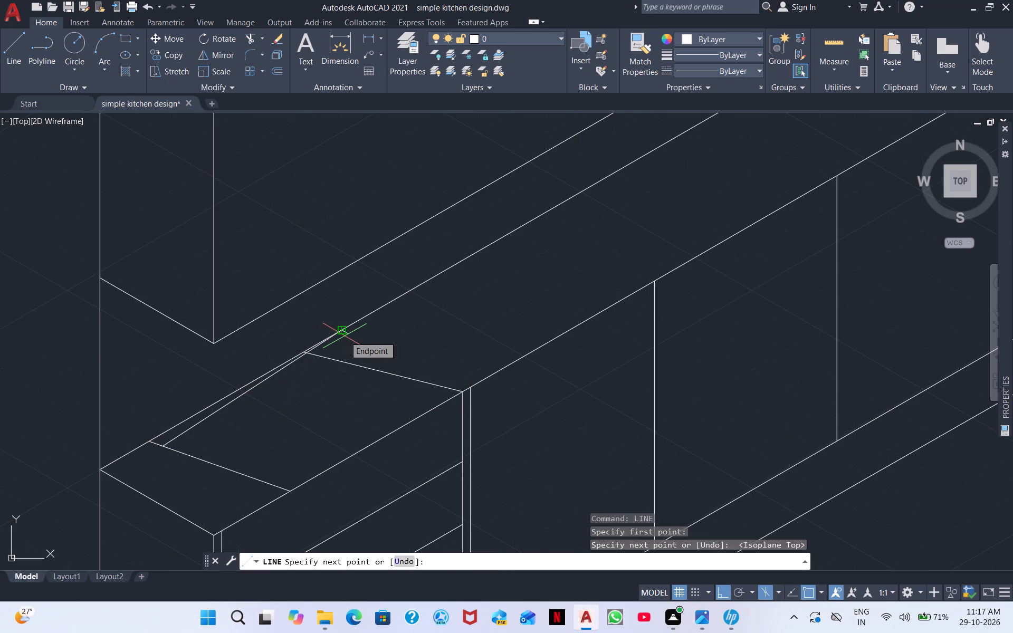
key("ctrl+z")
left_click(343, 341)
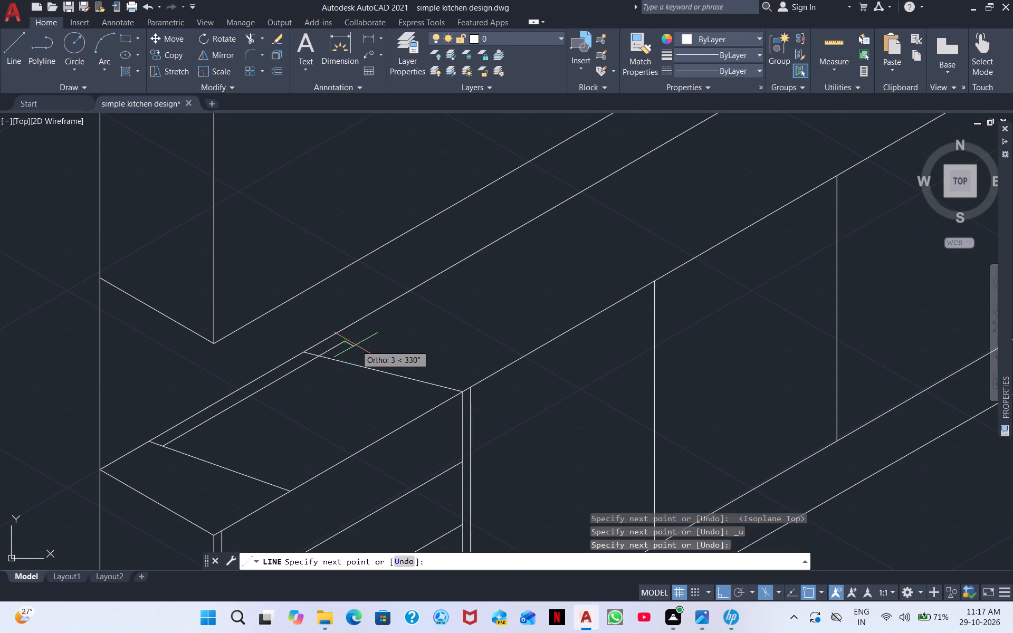
key("Escape")
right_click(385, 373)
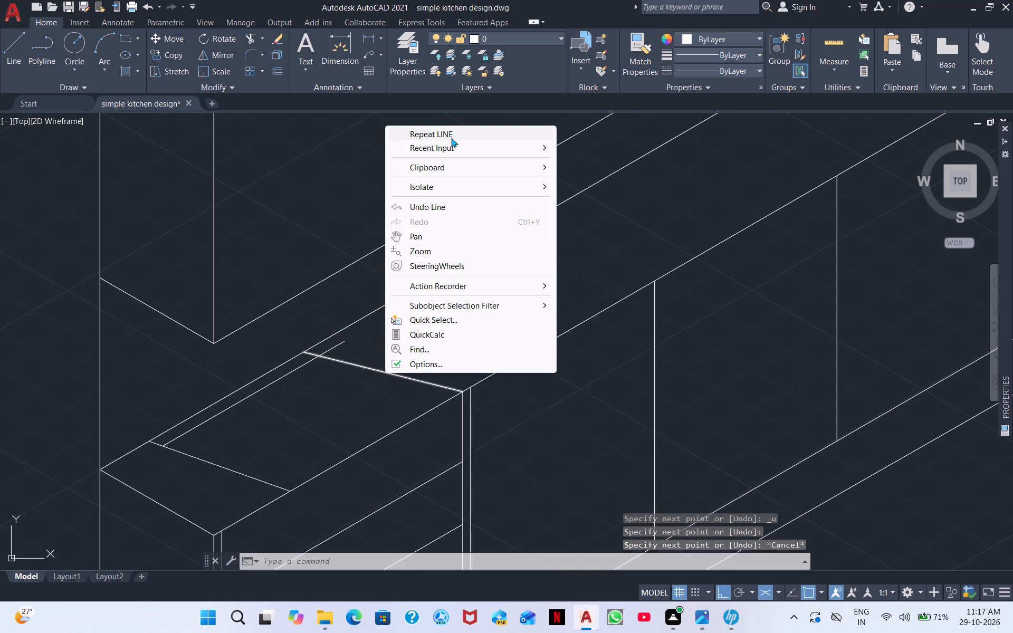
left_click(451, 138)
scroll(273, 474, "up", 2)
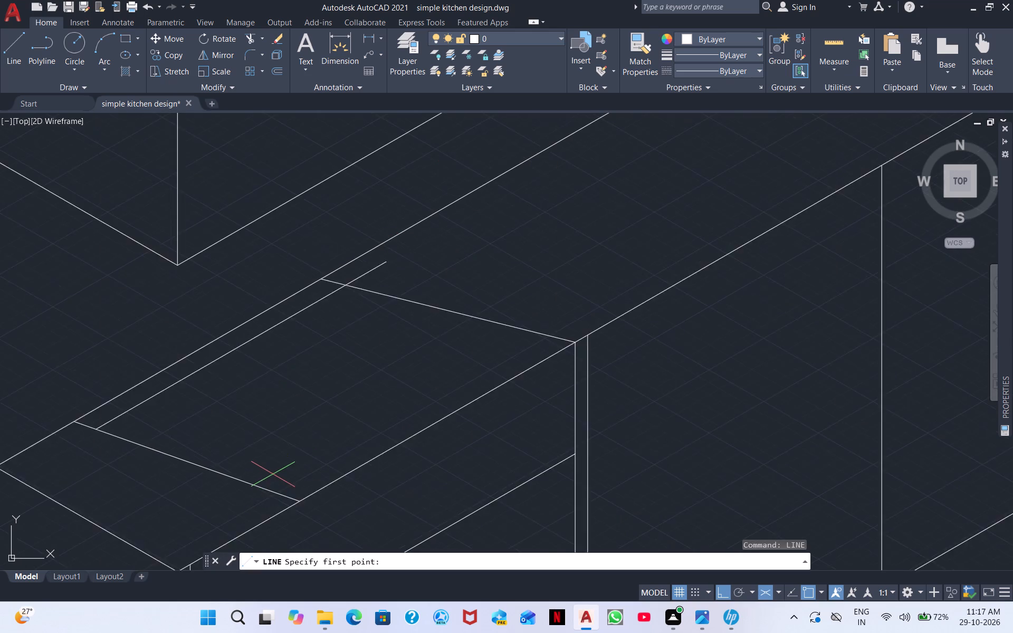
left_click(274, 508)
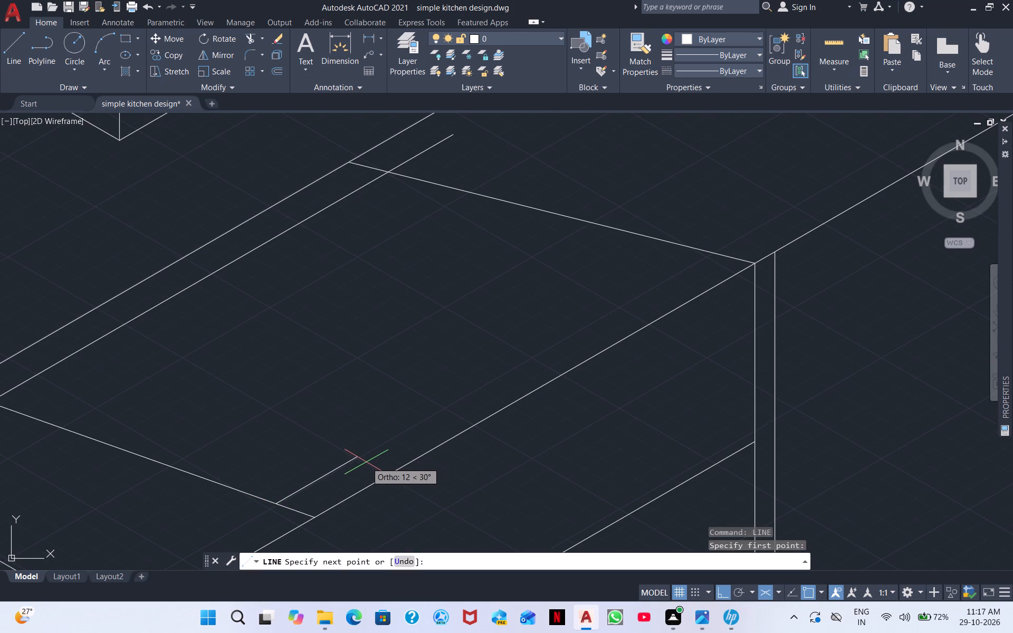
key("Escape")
Draw a matching line parallel to the countertop's front edge, from the outer cross line past the cross line at the drawer unit's divider.
right_click(361, 468)
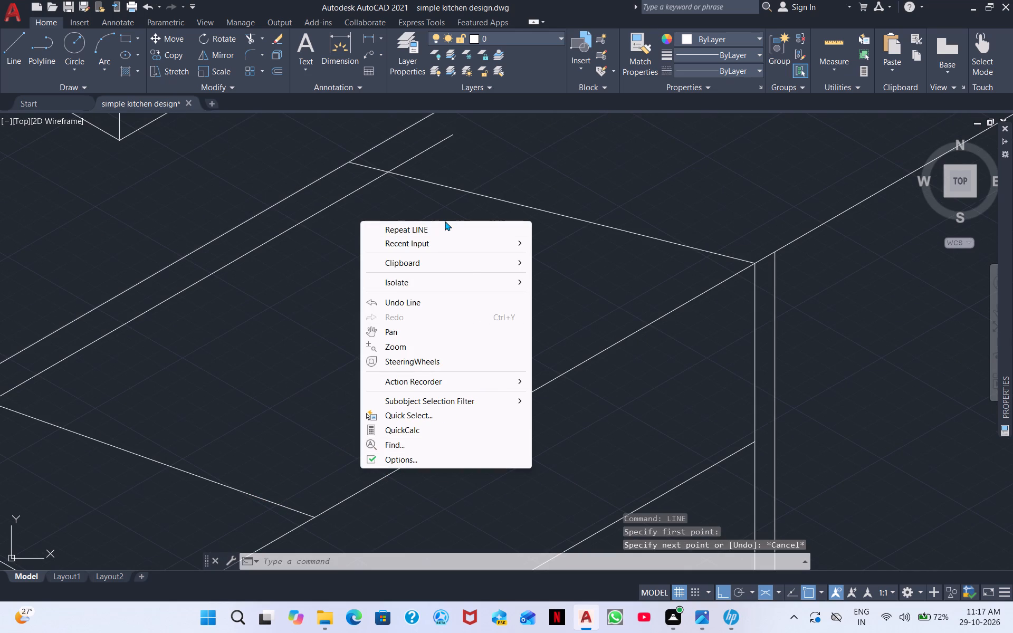
left_click(445, 221)
left_click(443, 228)
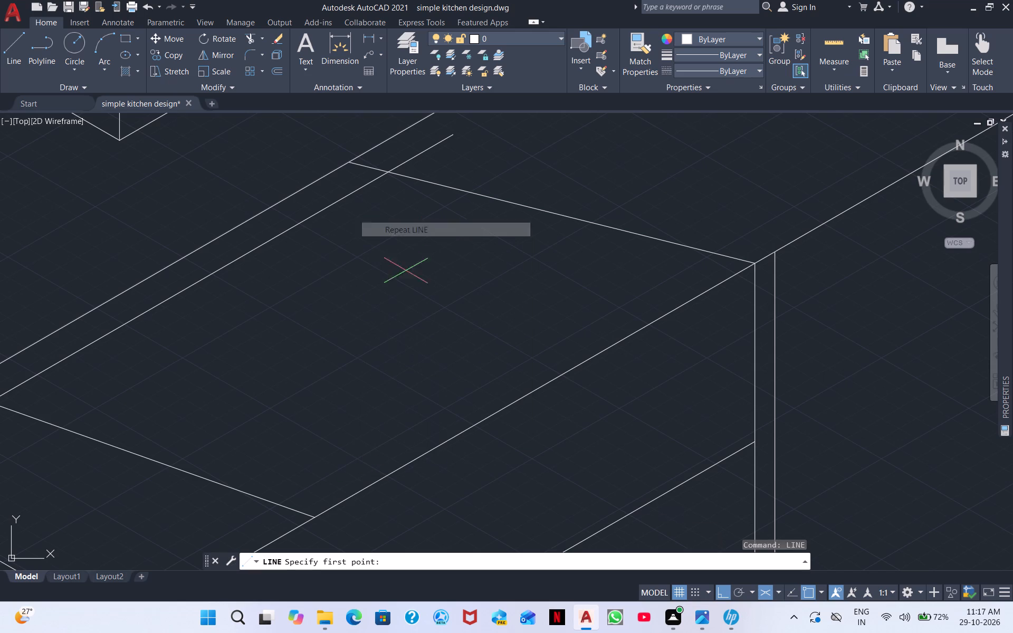
left_click(285, 508)
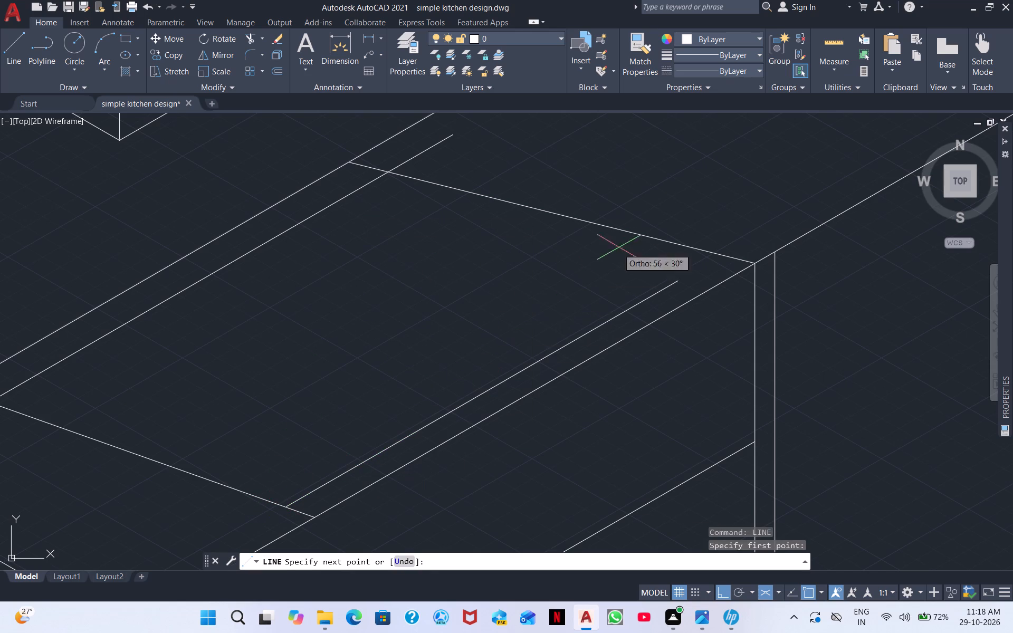
left_click(705, 202)
key("Escape")
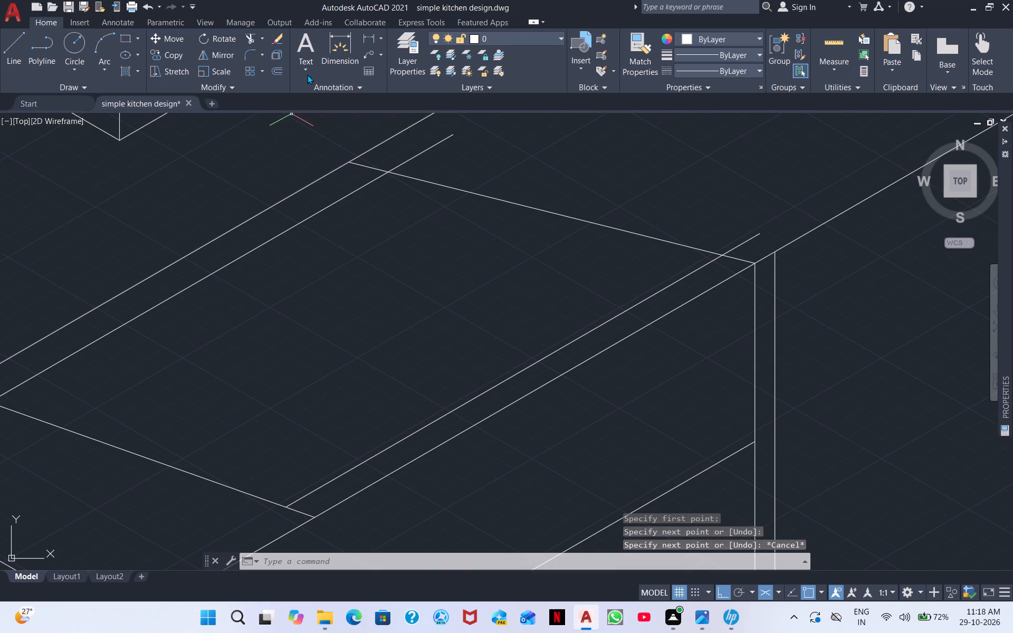
Trim the overrunning ends of both inset lines and the cross-line stubs outside them, leaving a closed four-sided outline on the left-wing countertop.
left_click(246, 38)
left_click_drag(429, 147, 444, 167)
left_click_drag(734, 243, 741, 251)
left_click_drag(742, 253, 728, 267)
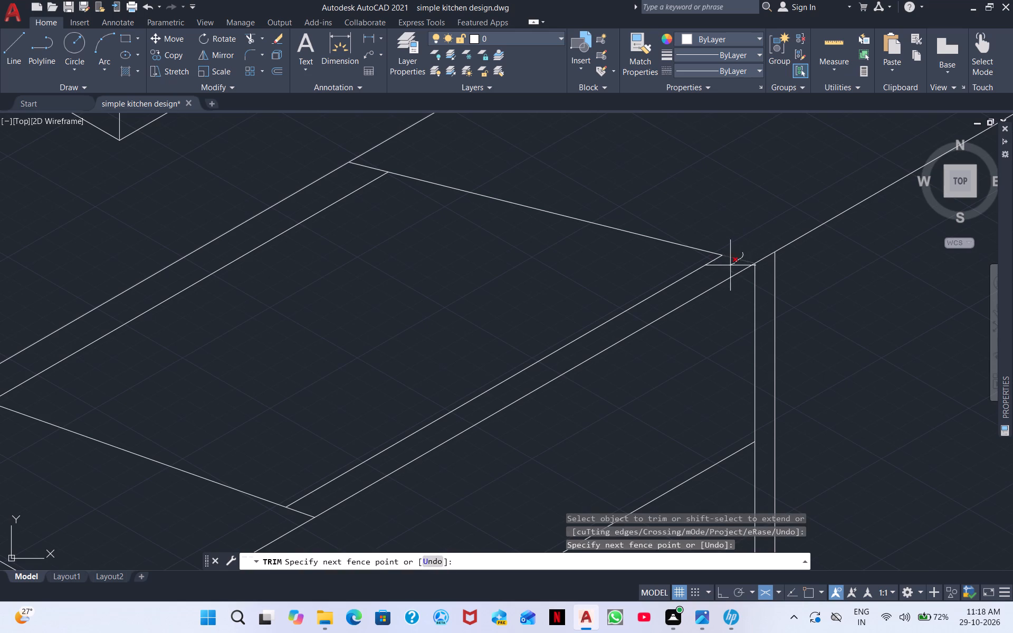
left_click_drag(728, 267, 723, 272)
left_click_drag(305, 511, 256, 544)
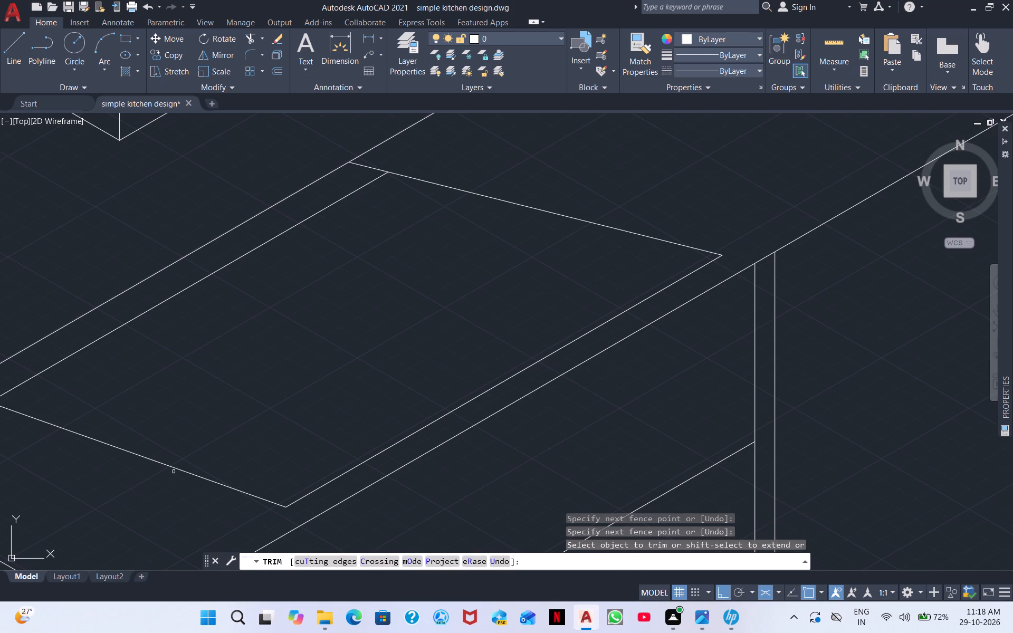
middle_click_drag(170, 458, 380, 548)
left_click_drag(190, 482, 122, 527)
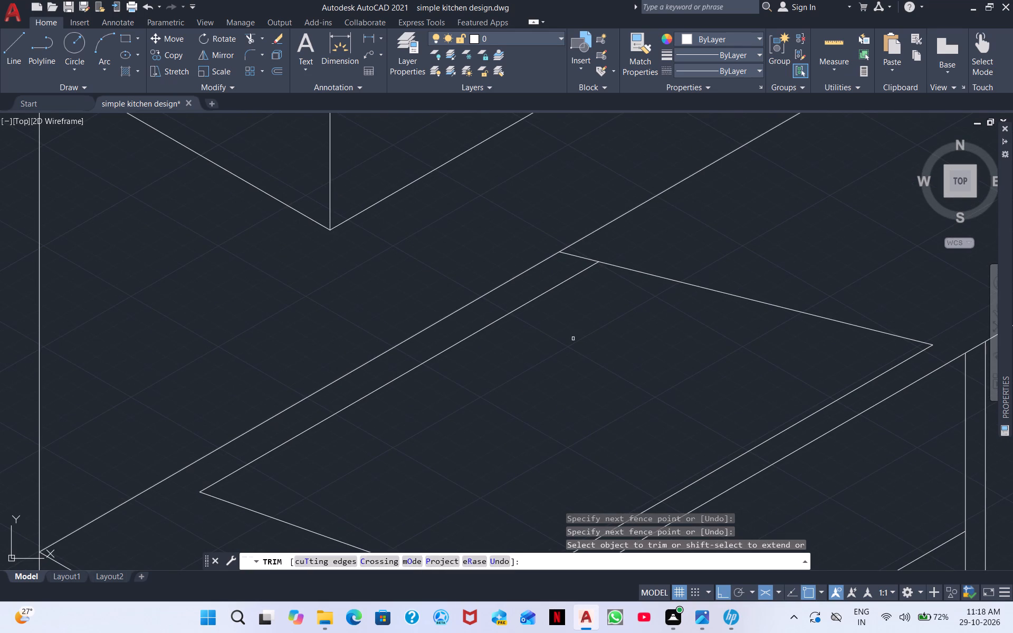
middle_click_drag(576, 341, 515, 477)
left_click_drag(539, 382, 506, 413)
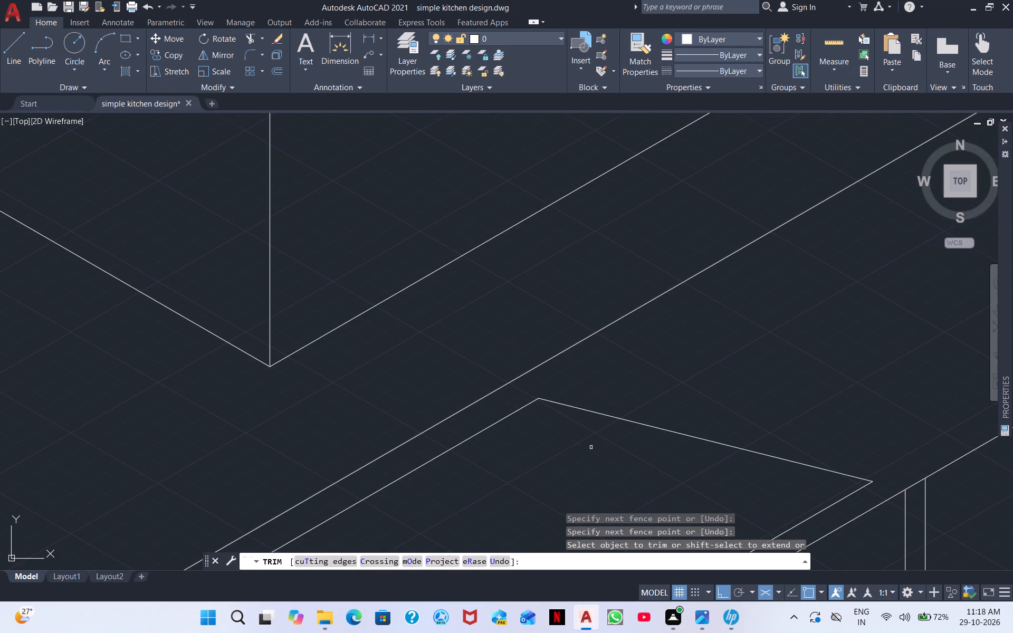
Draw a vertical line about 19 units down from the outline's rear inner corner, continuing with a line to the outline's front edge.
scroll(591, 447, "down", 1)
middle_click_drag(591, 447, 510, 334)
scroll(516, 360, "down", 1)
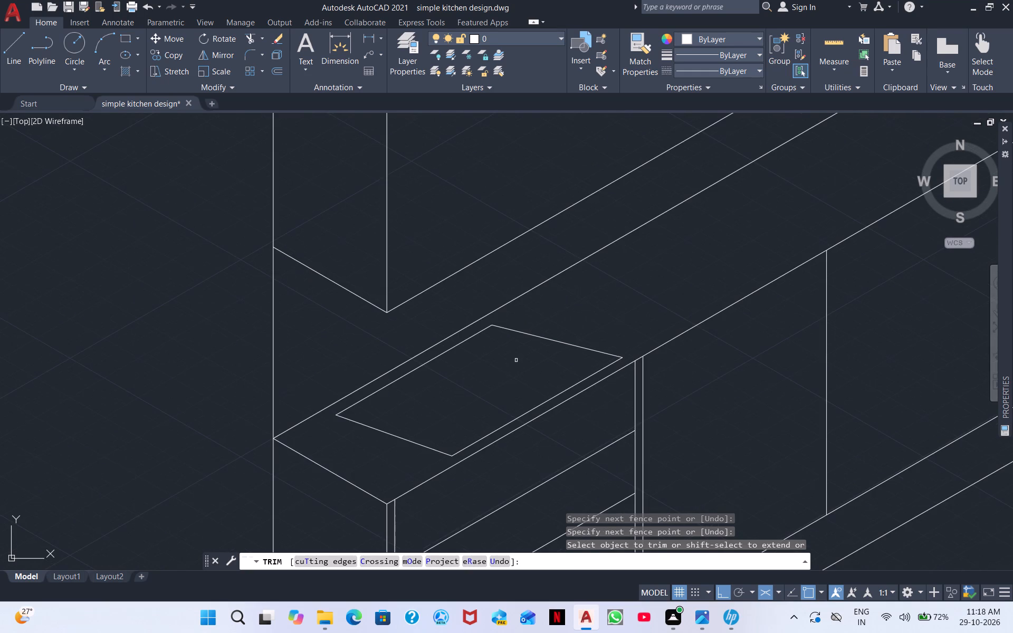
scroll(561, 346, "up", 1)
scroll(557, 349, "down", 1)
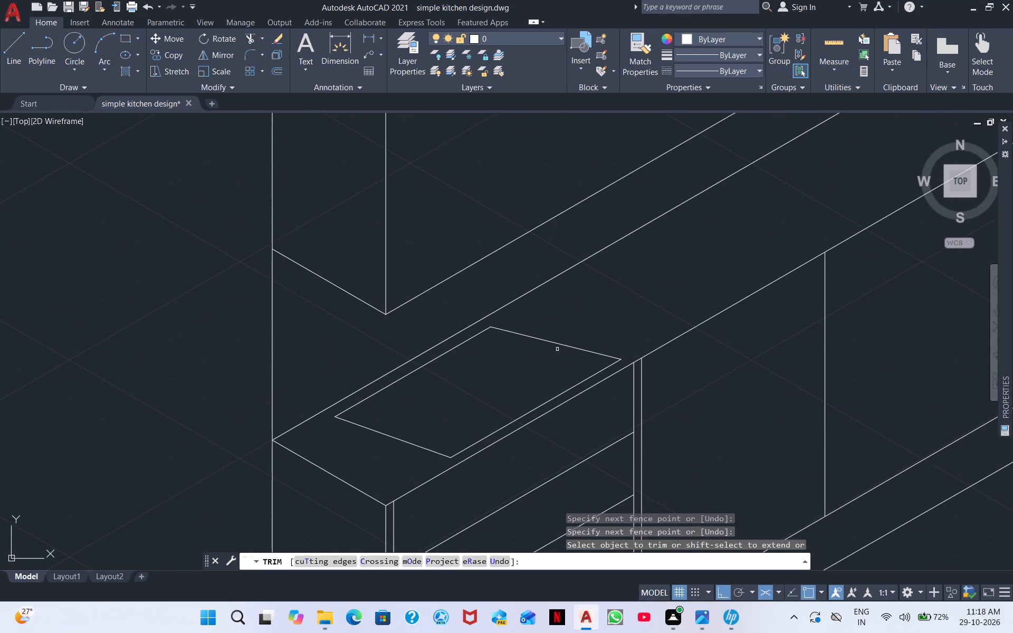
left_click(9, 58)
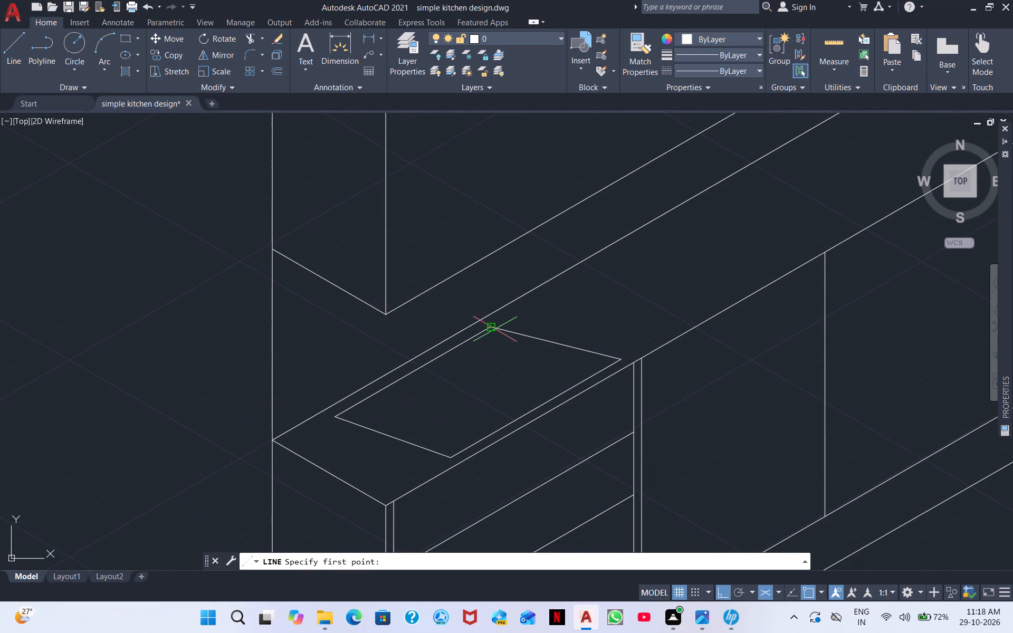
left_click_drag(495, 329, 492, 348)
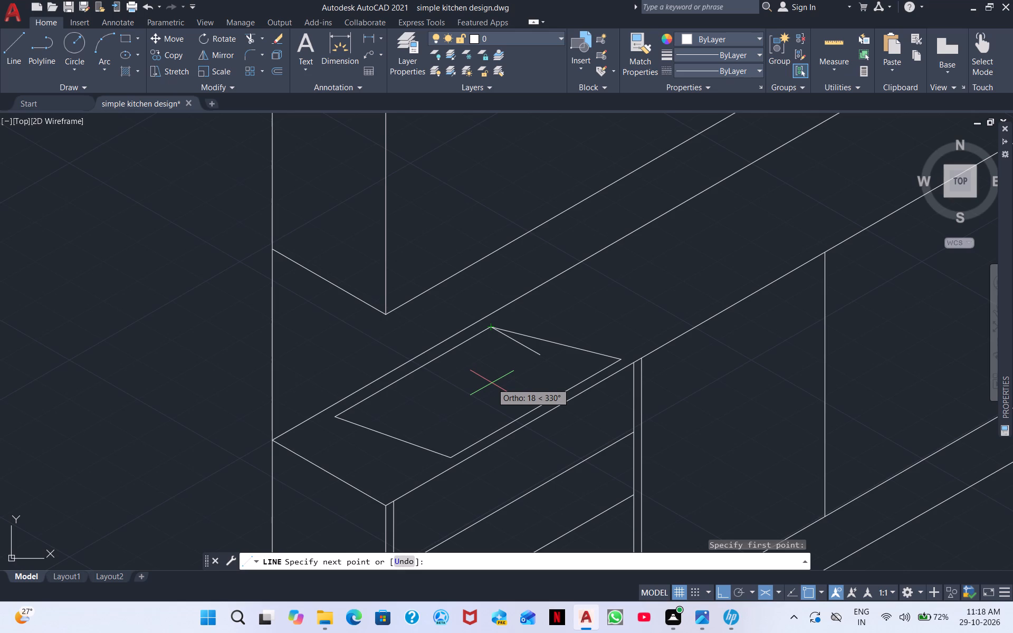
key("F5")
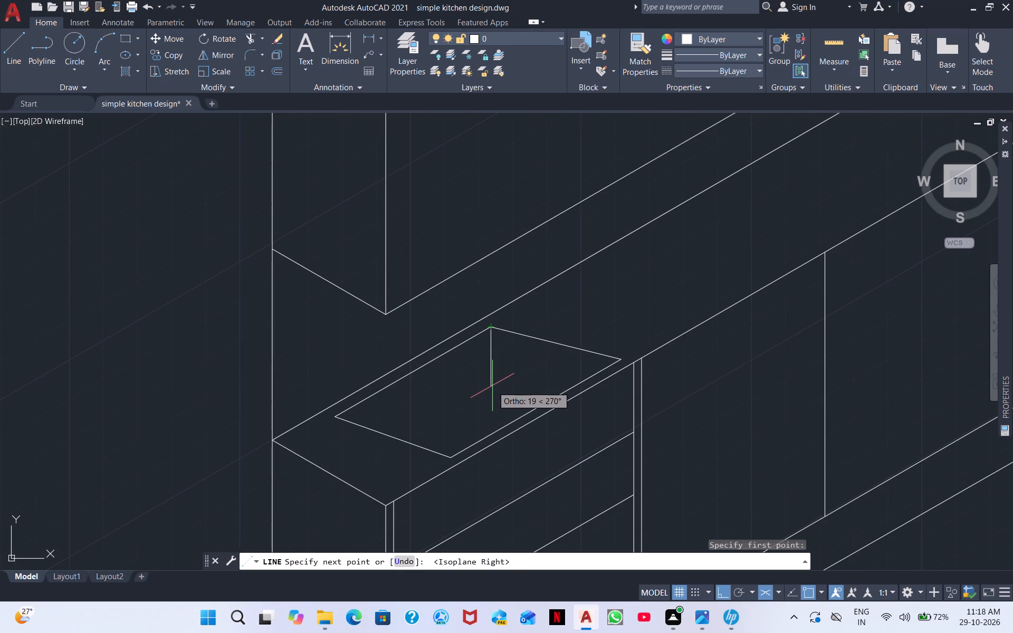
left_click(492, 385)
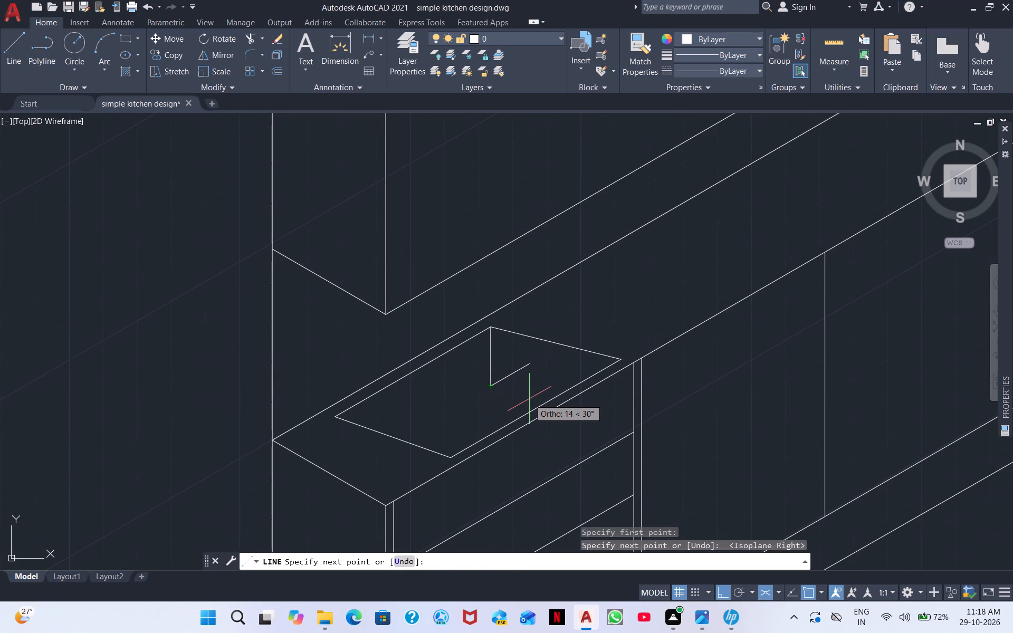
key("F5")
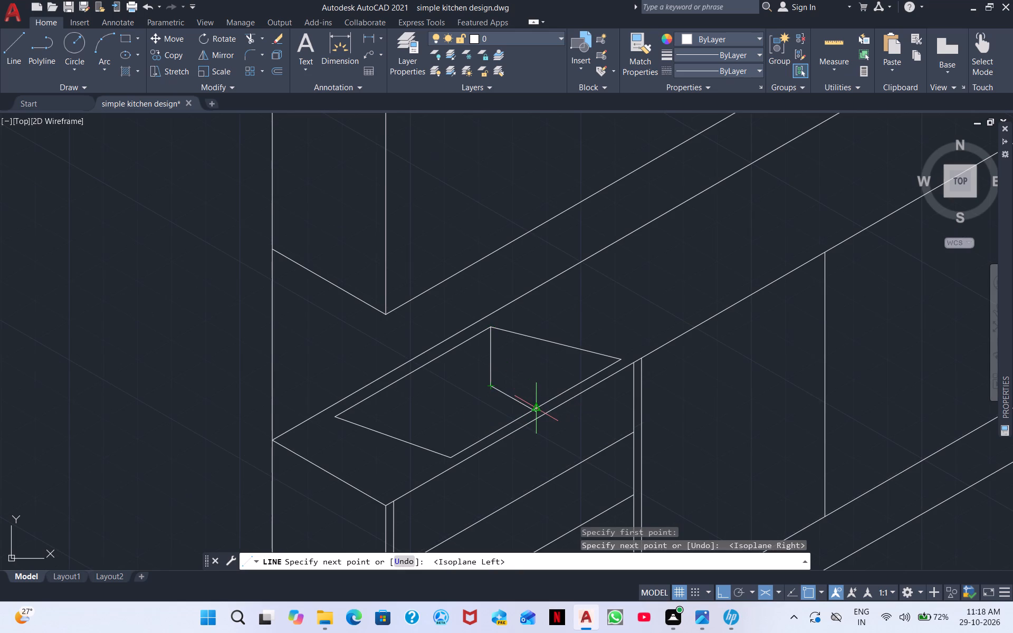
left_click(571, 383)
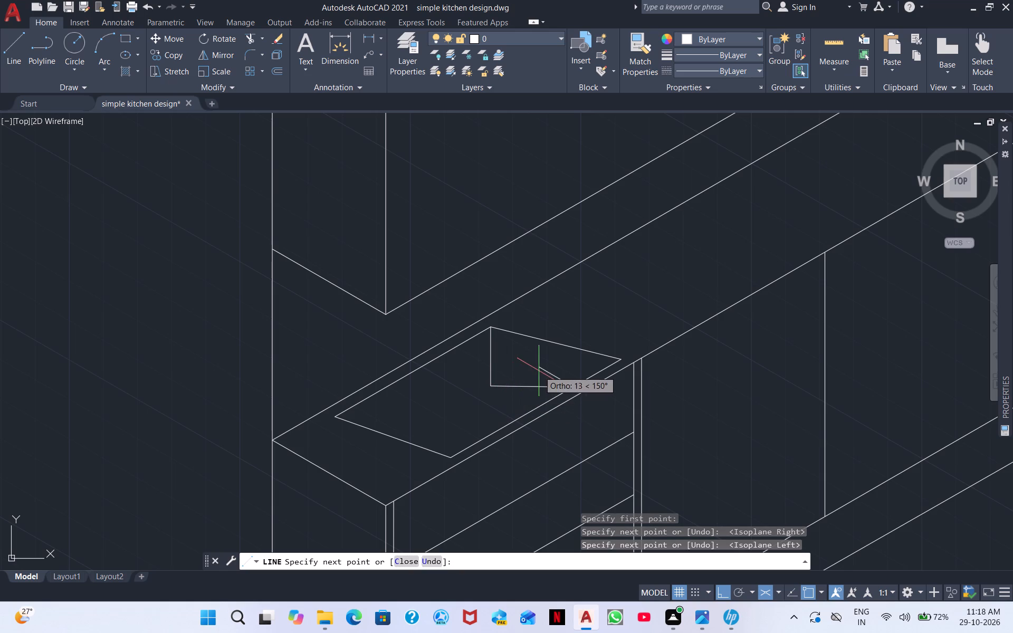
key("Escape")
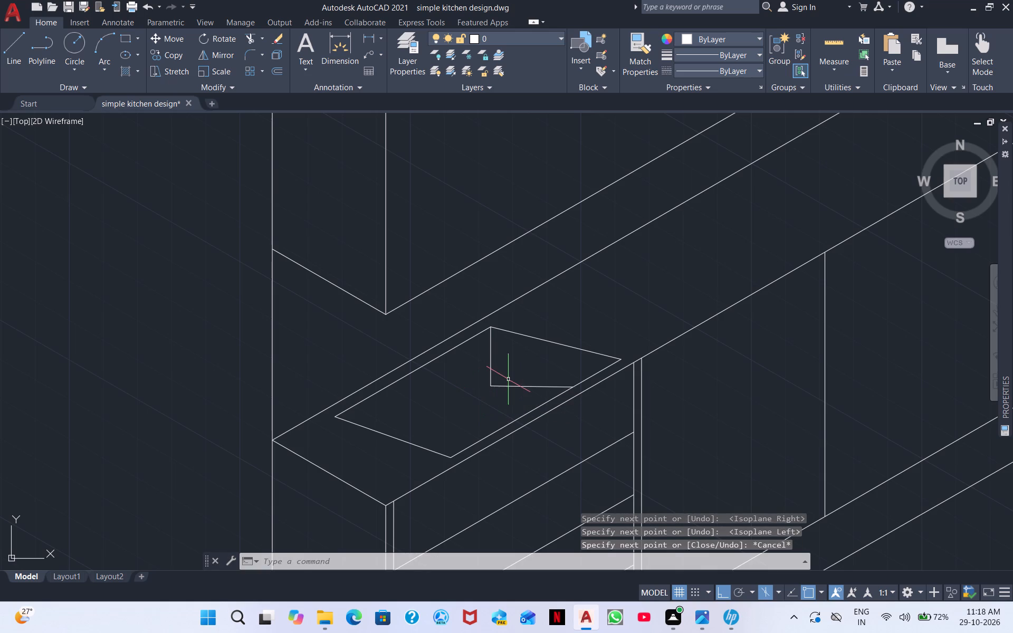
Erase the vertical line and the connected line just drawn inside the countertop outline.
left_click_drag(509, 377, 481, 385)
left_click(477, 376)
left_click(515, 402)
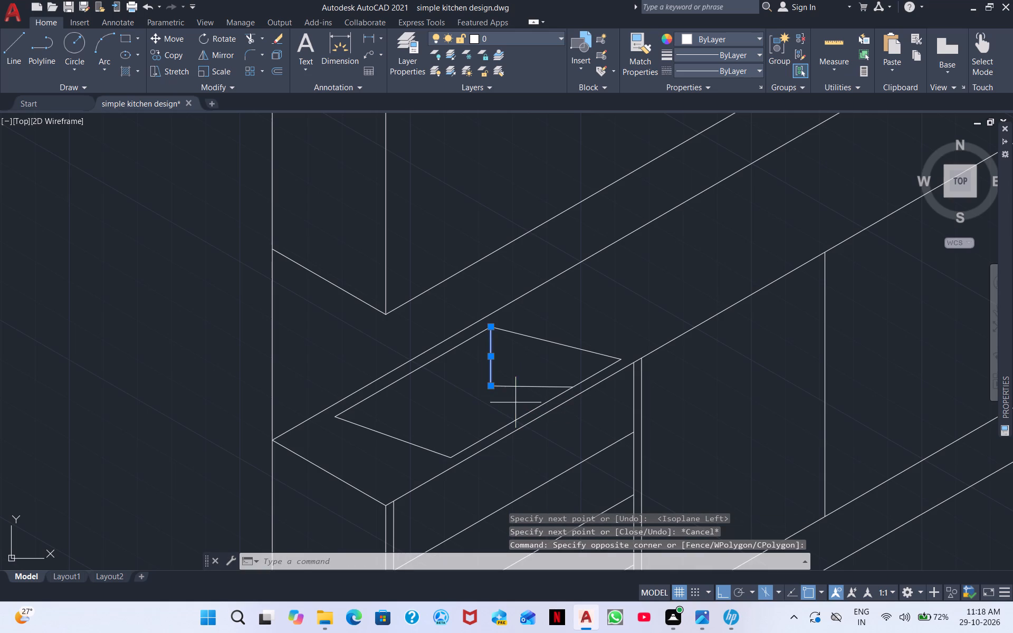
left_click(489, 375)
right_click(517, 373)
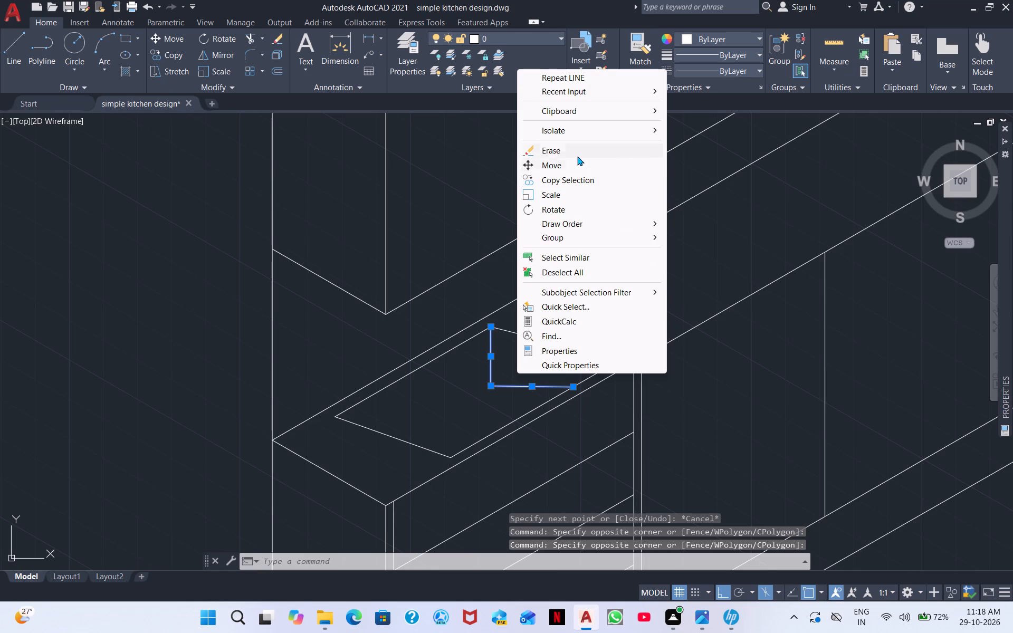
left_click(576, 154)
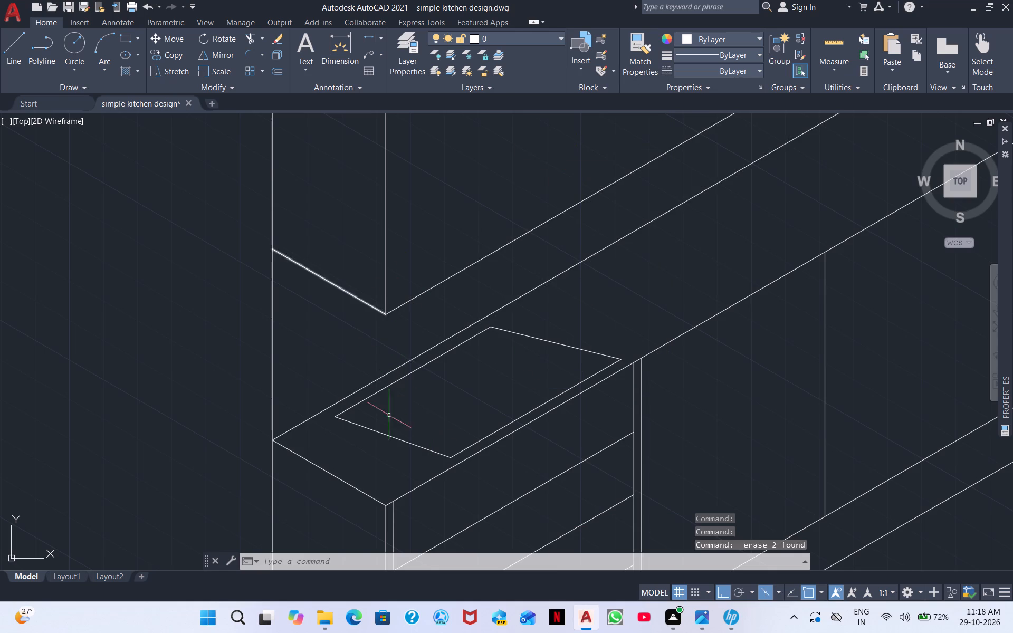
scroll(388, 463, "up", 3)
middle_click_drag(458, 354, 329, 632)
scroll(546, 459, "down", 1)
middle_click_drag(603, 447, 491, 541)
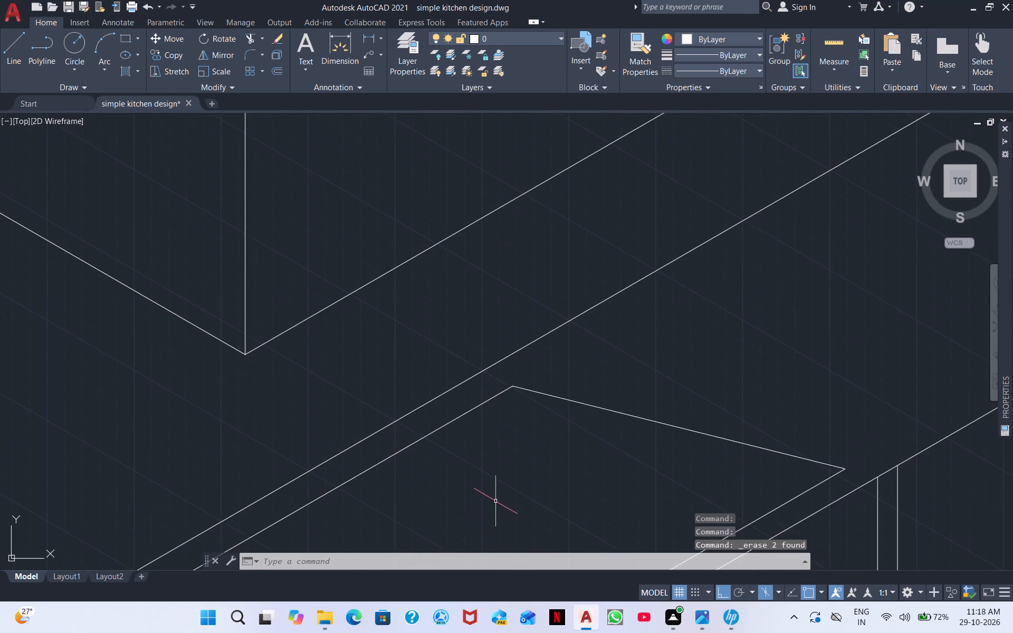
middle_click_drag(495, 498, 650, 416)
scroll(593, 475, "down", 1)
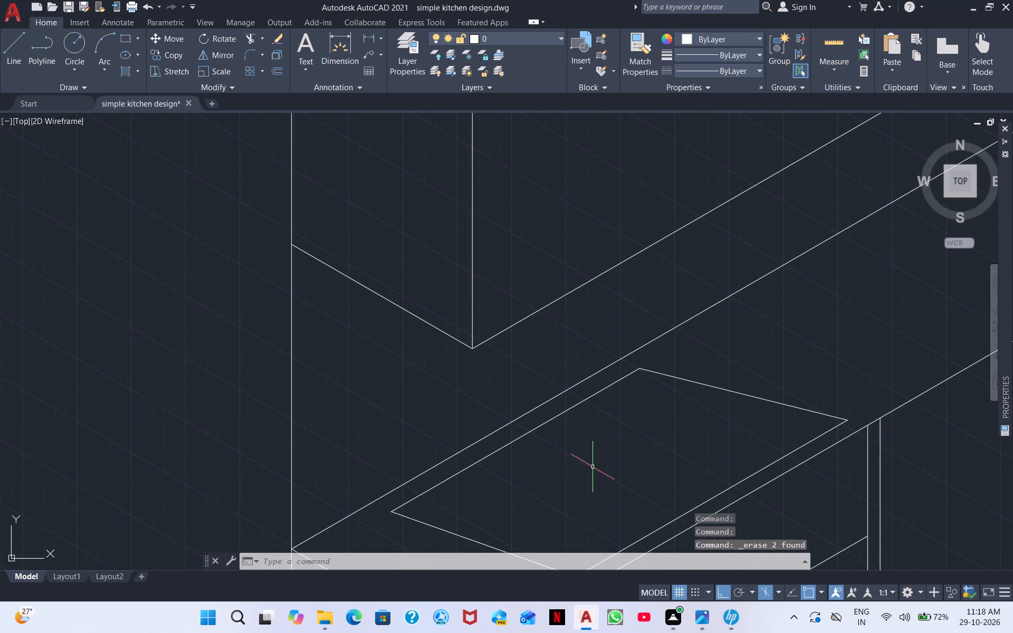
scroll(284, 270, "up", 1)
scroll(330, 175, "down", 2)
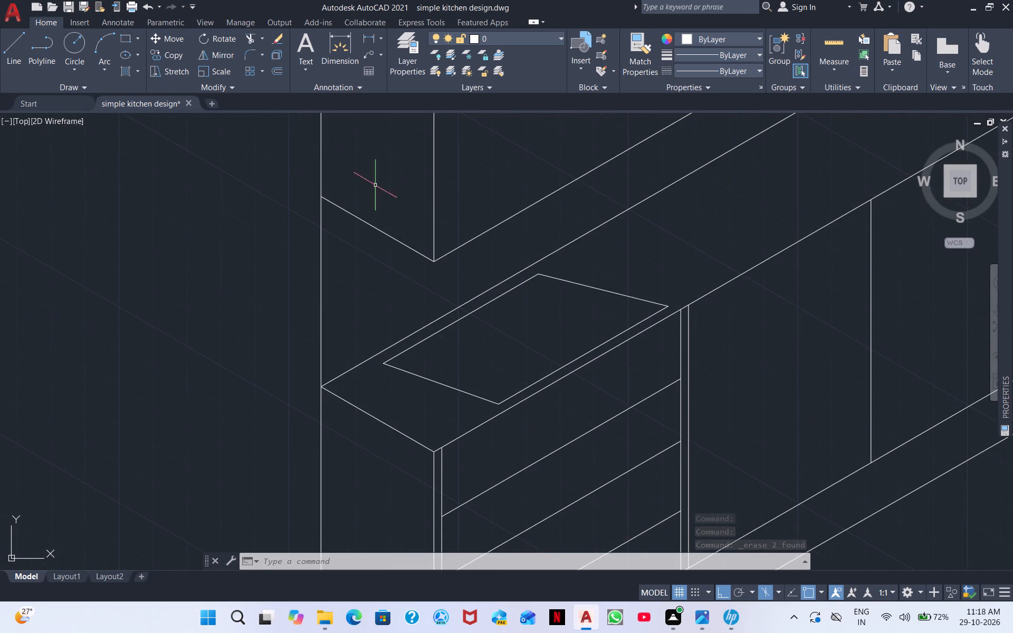
Draw a narrow upright ellipse centred on the countertop outline's rear edge, with a vertical half-axis of about 8 units.
middle_click_drag(491, 295, 415, 310)
scroll(447, 315, "up", 1)
middle_click_drag(501, 357, 347, 310)
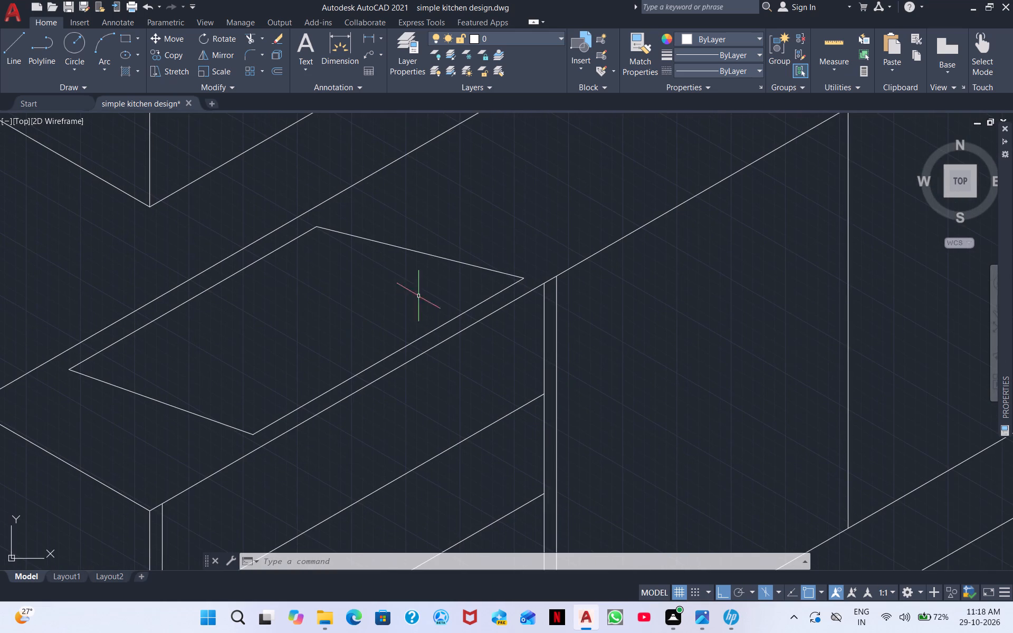
middle_click_drag(504, 282, 481, 309)
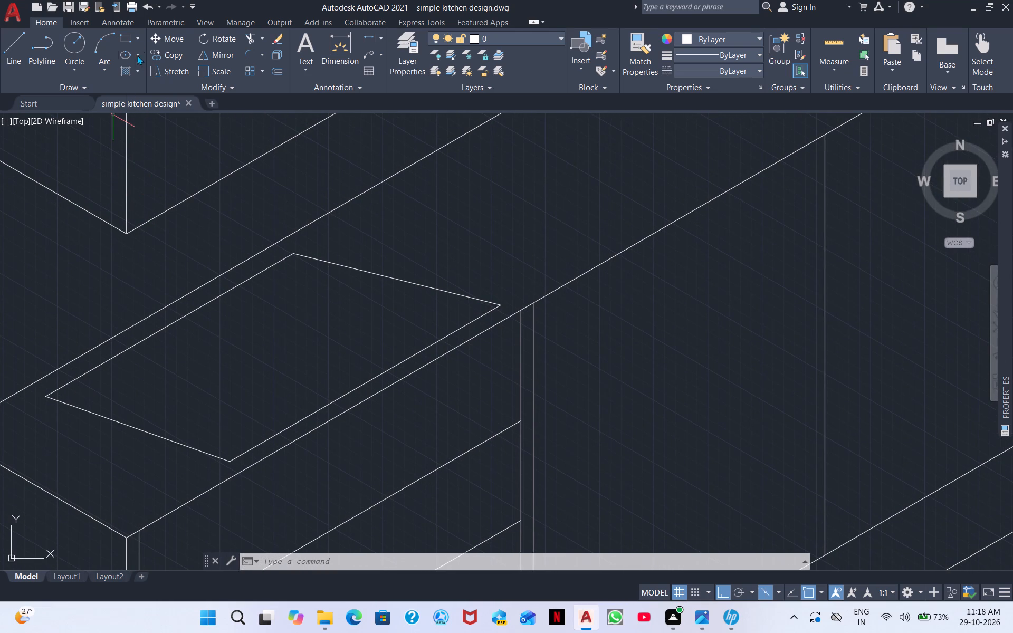
left_click(129, 51)
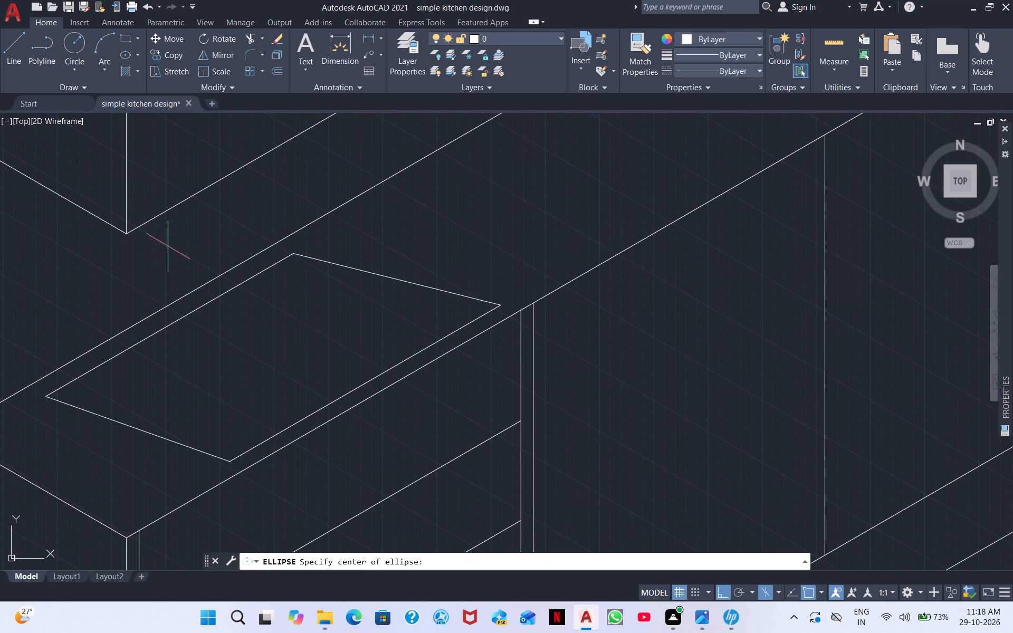
left_click(177, 320)
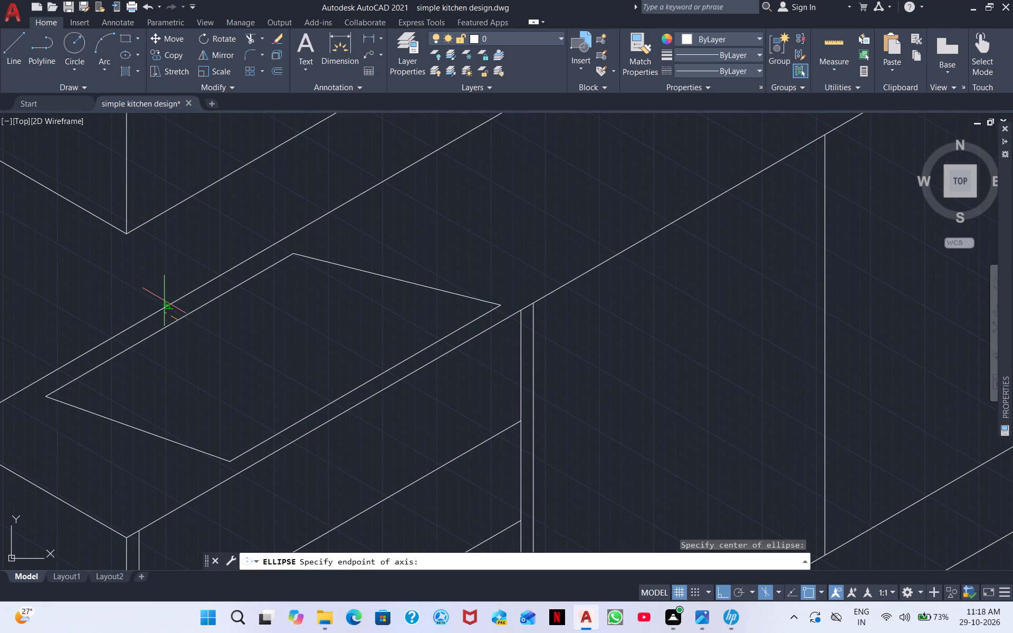
left_click(176, 277)
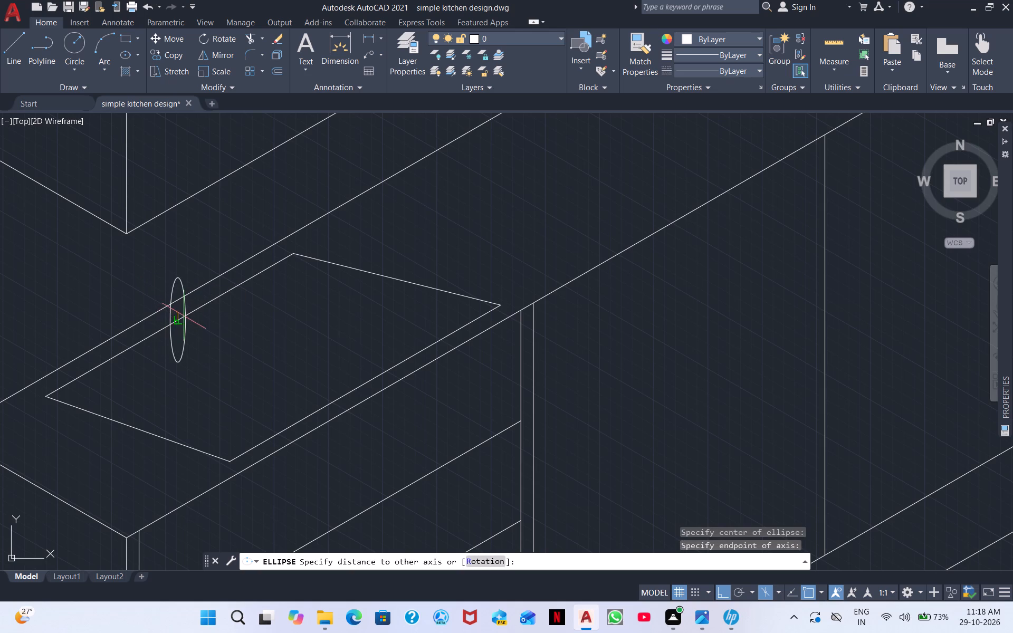
double_click(182, 319)
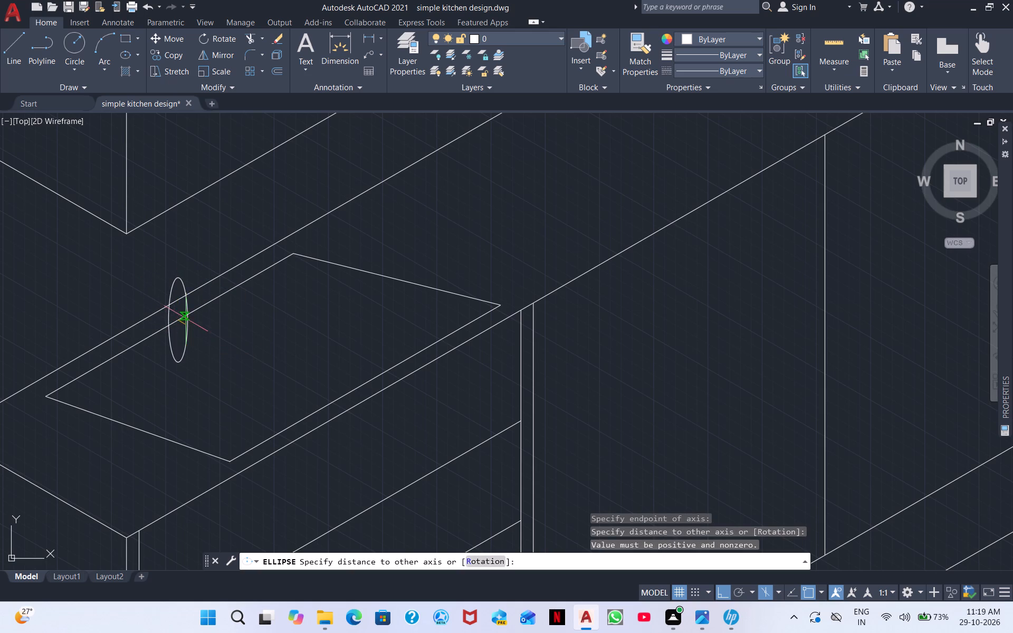
double_click(185, 334)
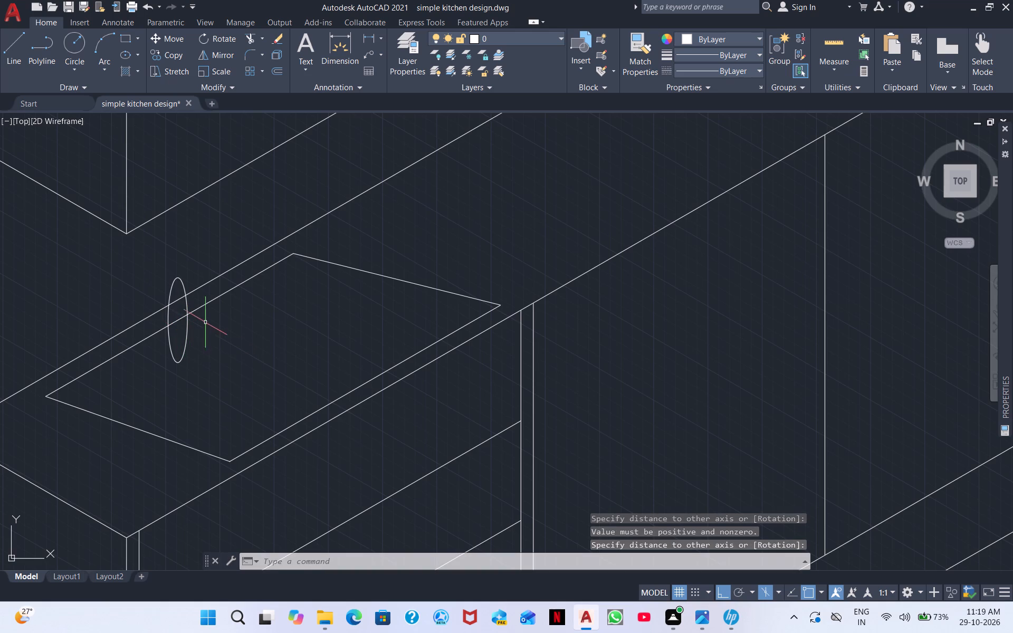
Stretch the ellipse's side inward in stages to make it a much thinner upright sliver, keeping its height.
scroll(207, 306, "down", 2)
scroll(211, 303, "up", 4)
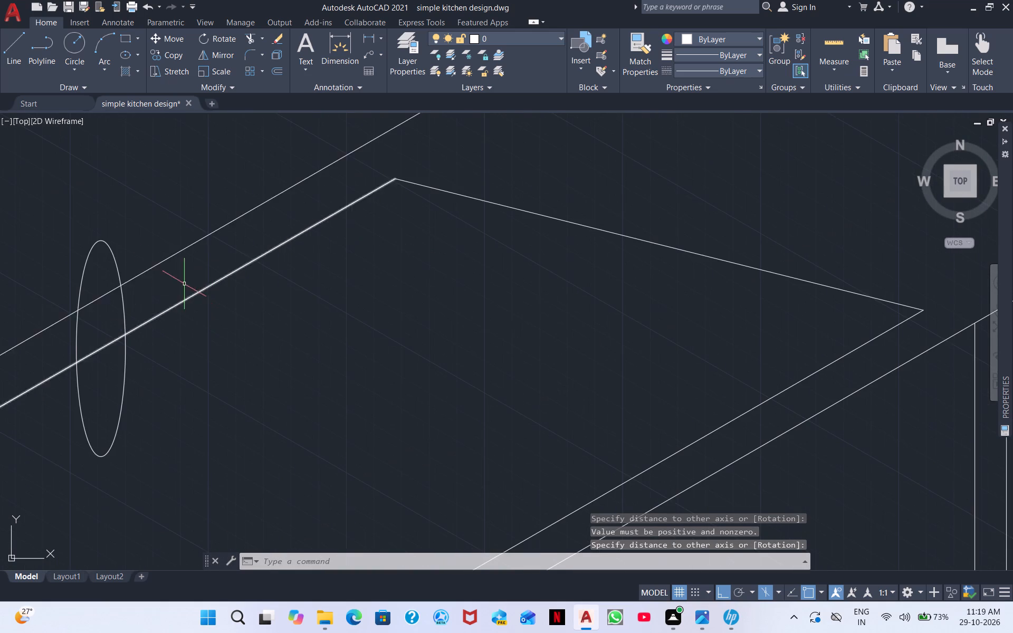
left_click(123, 301)
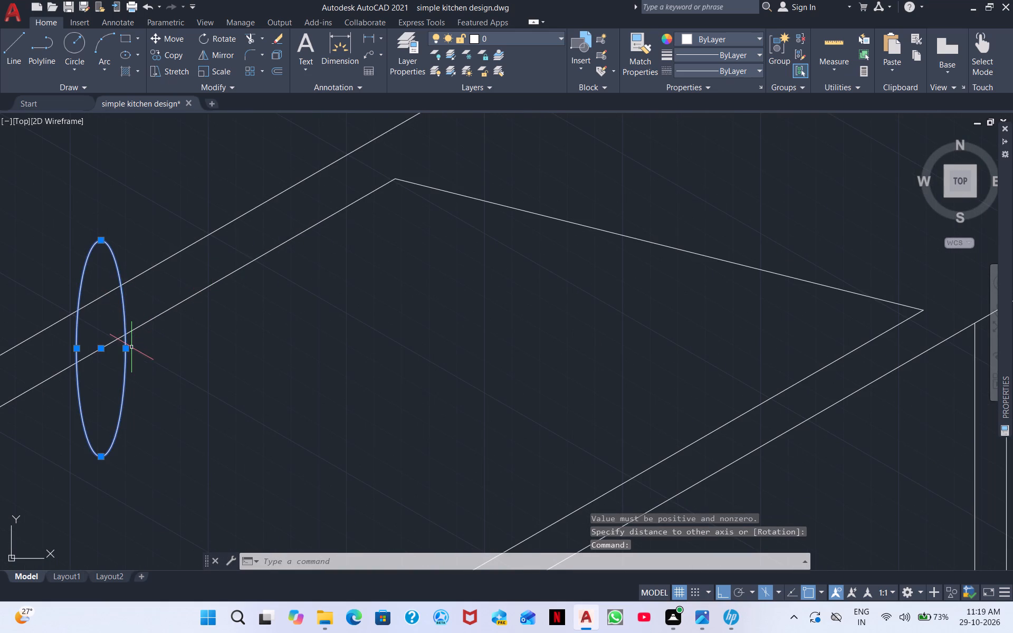
left_click(126, 349)
left_click(116, 353)
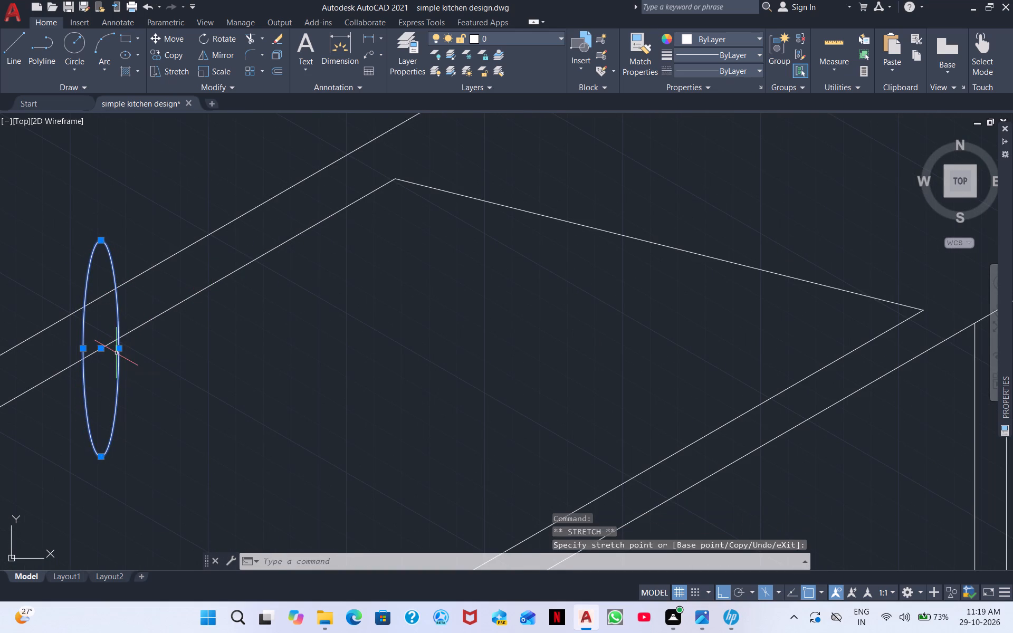
left_click_drag(121, 350, 120, 350)
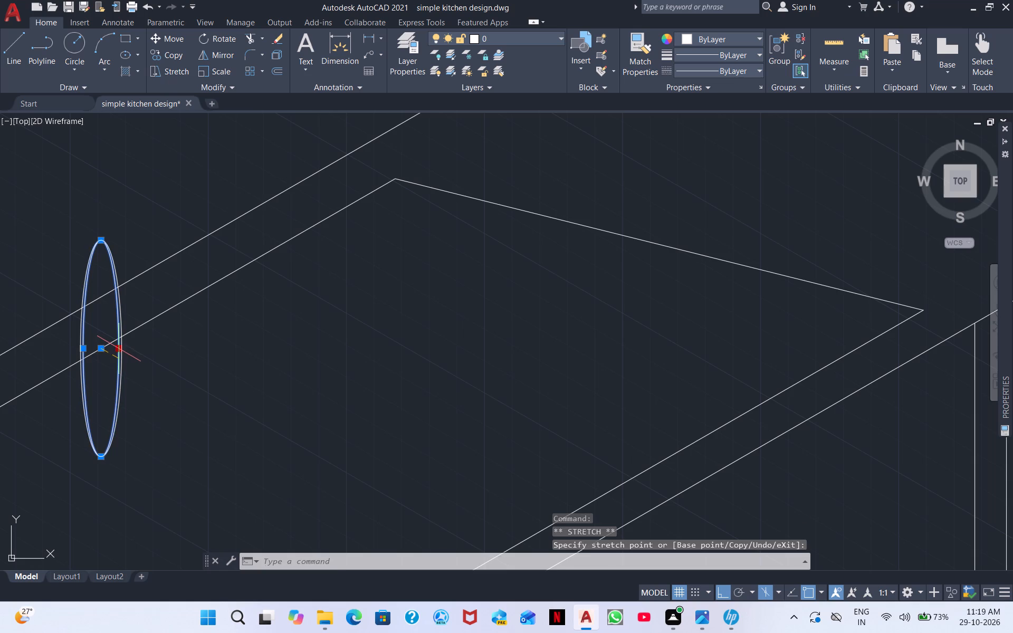
left_click_drag(120, 350, 111, 352)
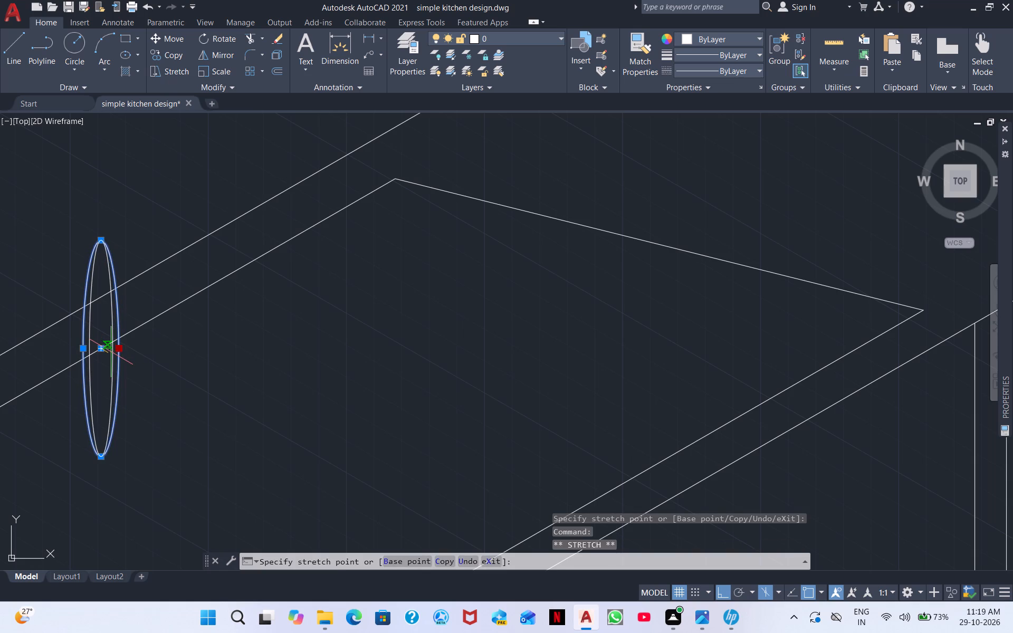
left_click(111, 352)
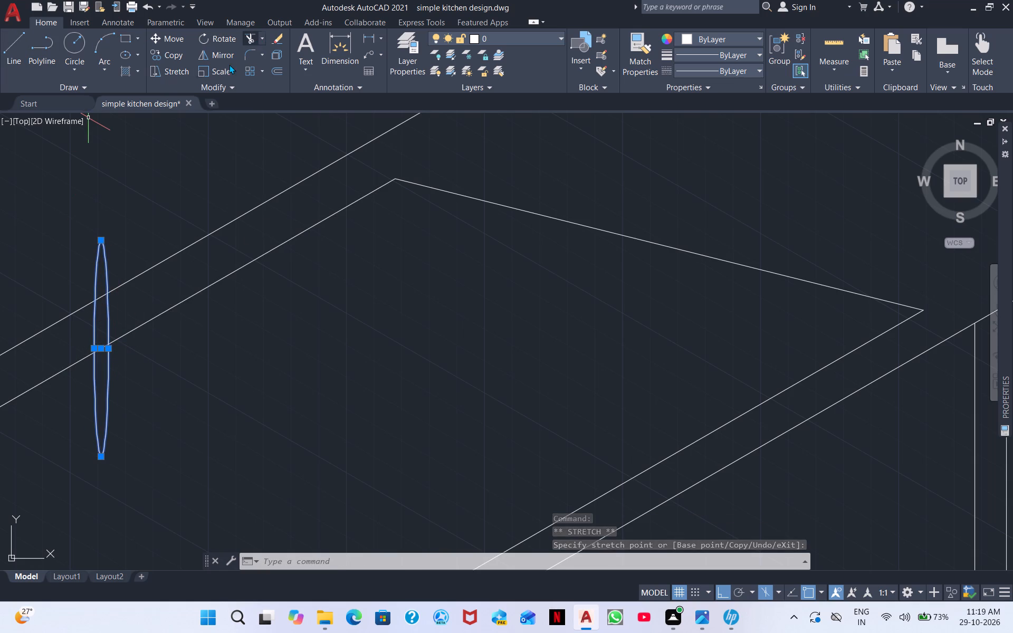
key("Escape")
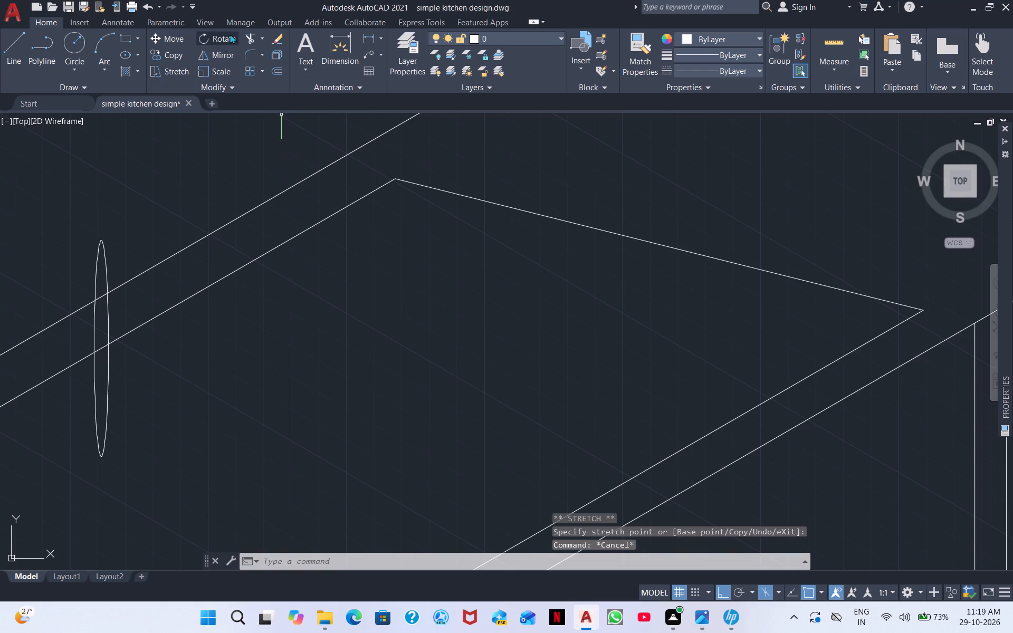
Trim the ellipse's lower half below the outline's rear edge and the piece of countertop rear edge crossing inside it.
left_click(249, 41)
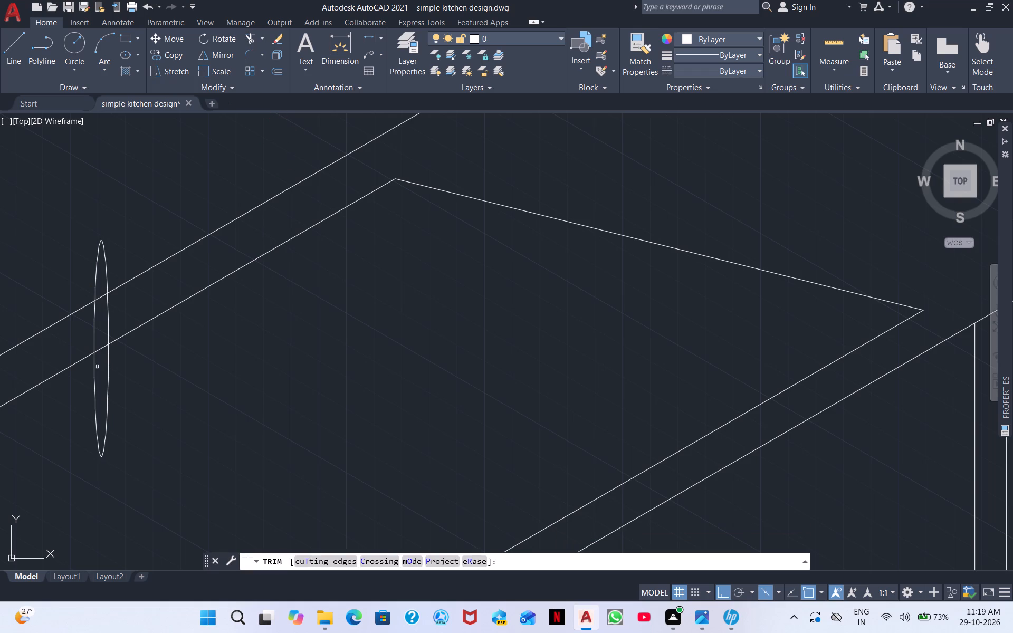
left_click(95, 374)
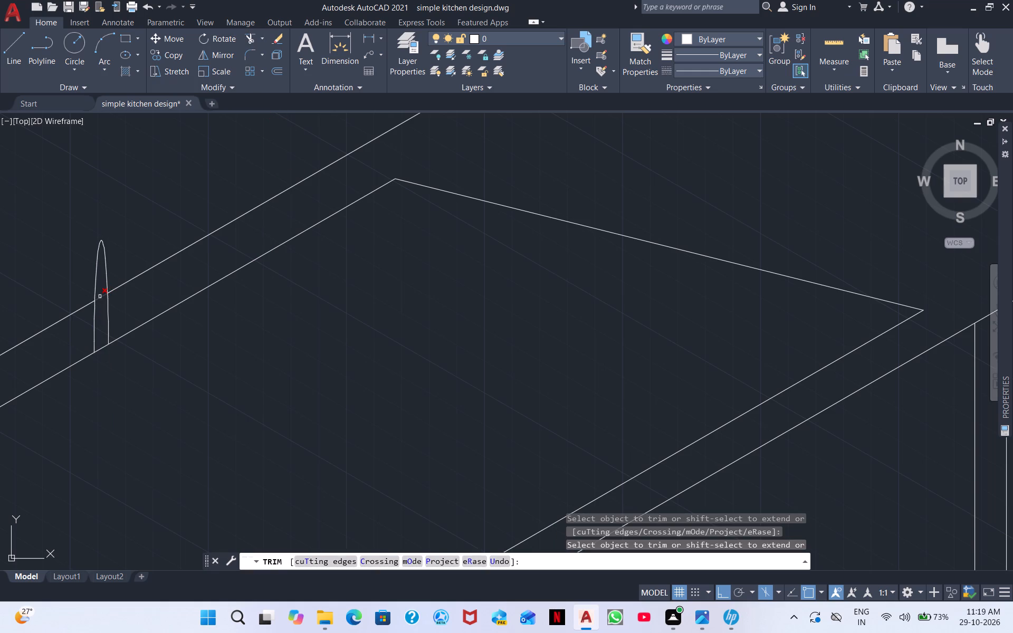
left_click(100, 296)
scroll(386, 415, "down", 1)
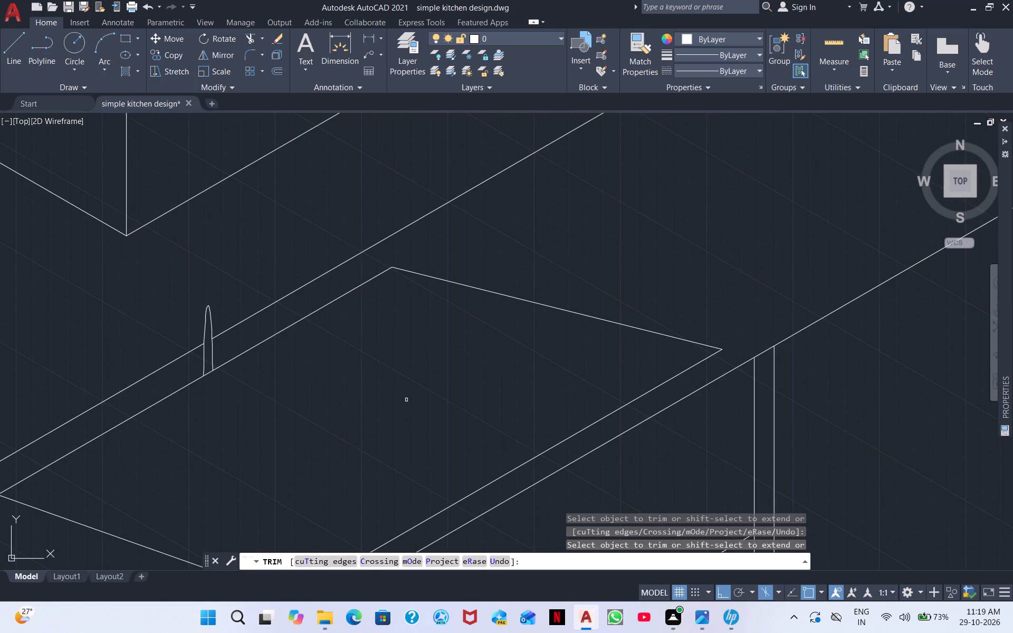
right_click(411, 395)
left_click(464, 404)
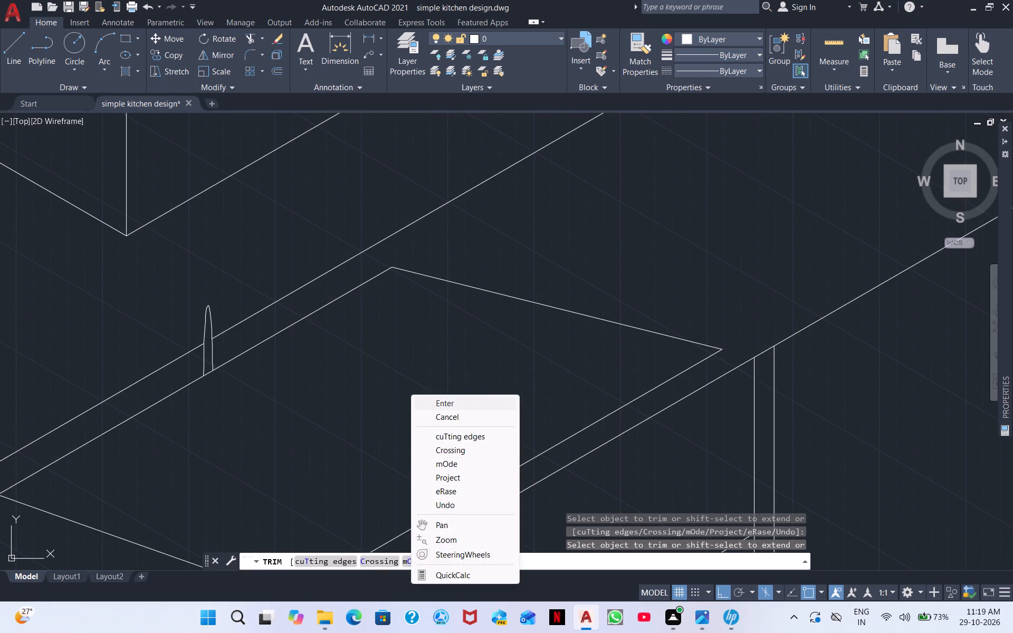
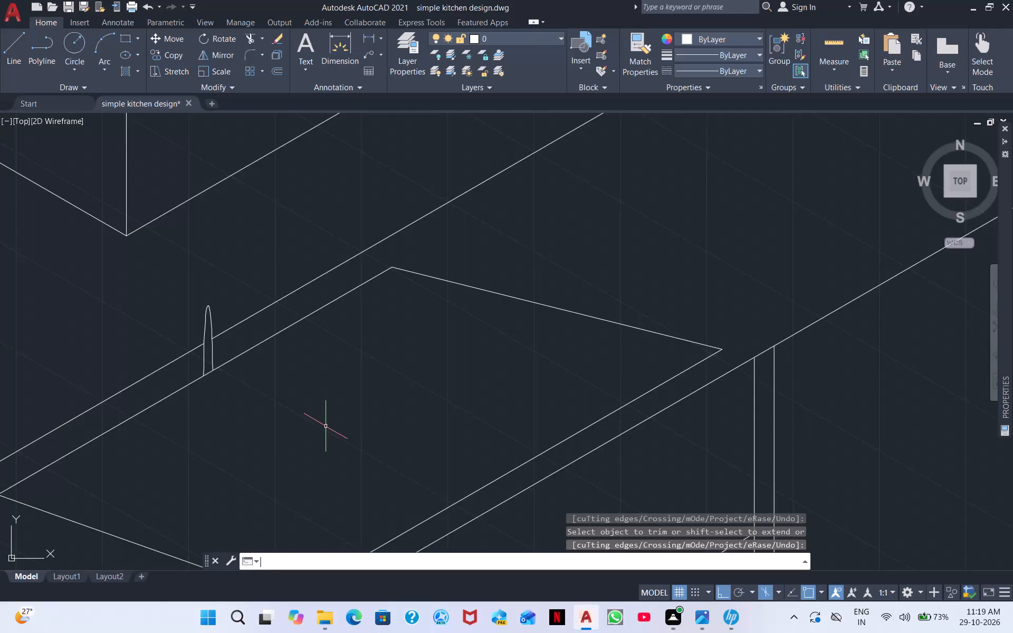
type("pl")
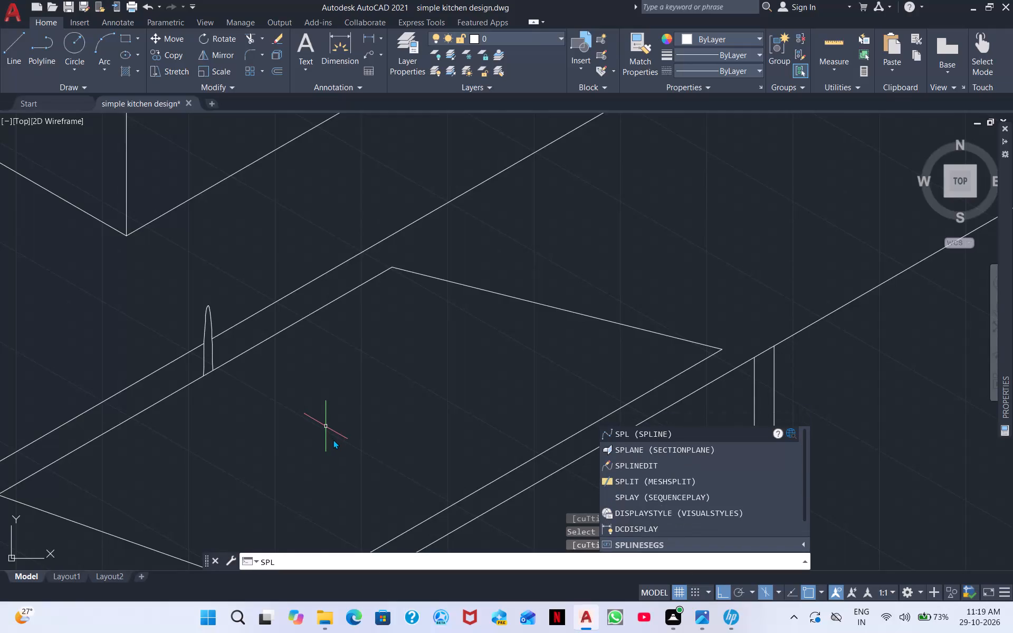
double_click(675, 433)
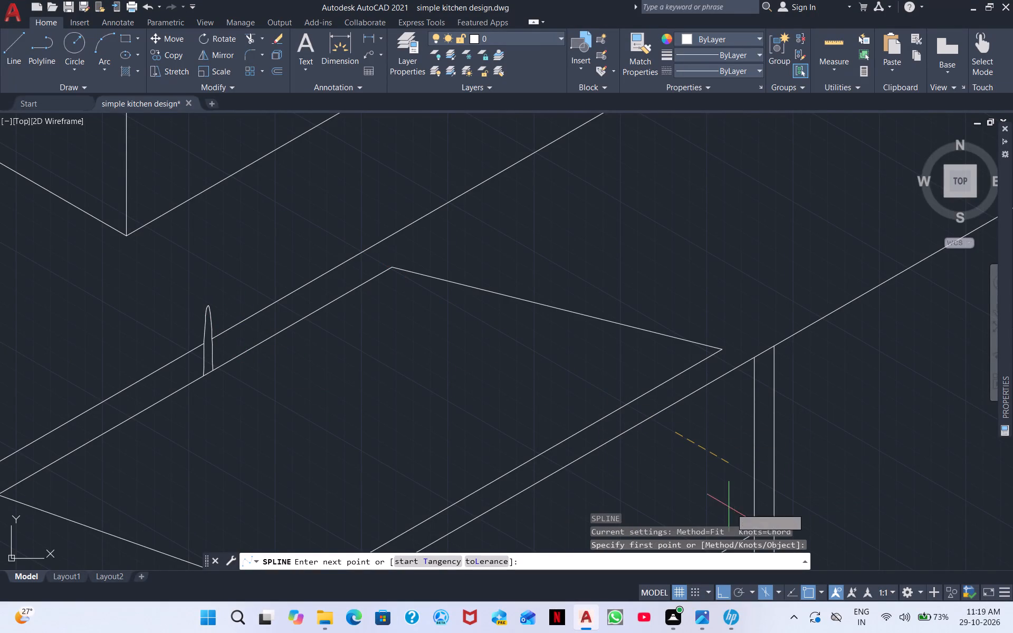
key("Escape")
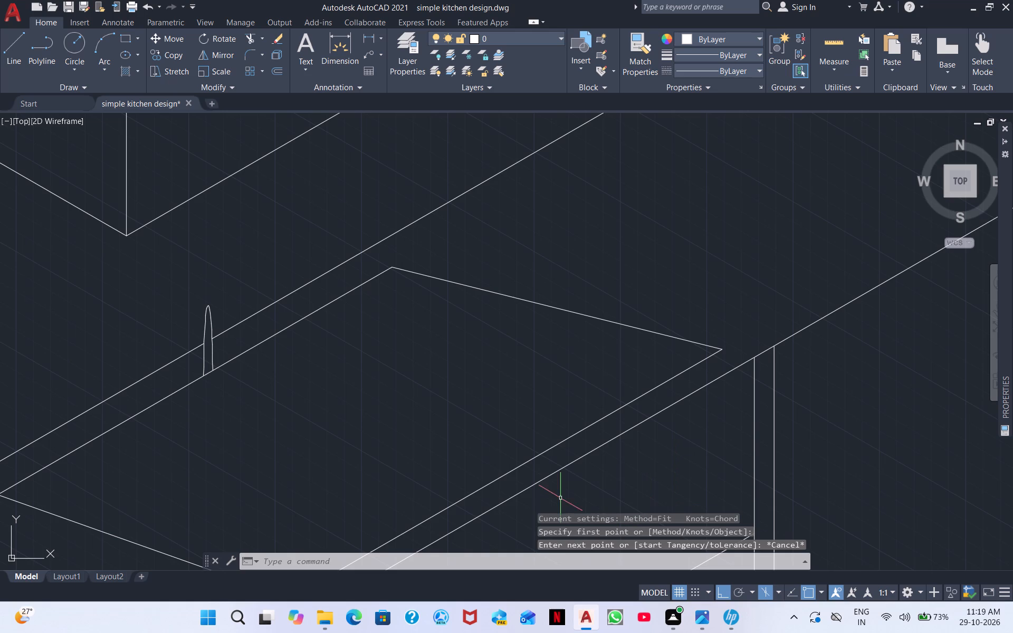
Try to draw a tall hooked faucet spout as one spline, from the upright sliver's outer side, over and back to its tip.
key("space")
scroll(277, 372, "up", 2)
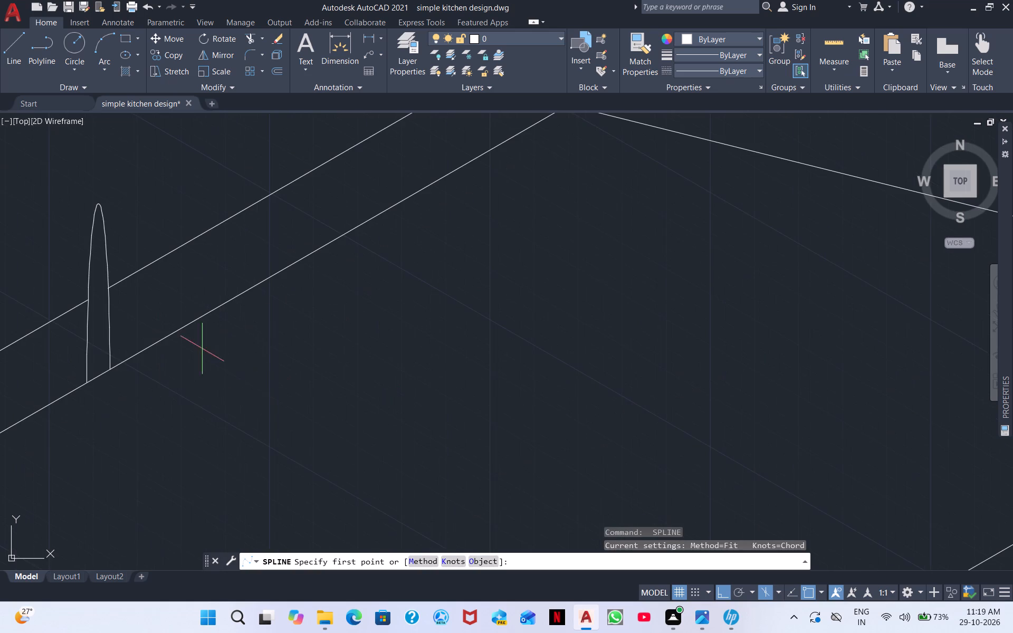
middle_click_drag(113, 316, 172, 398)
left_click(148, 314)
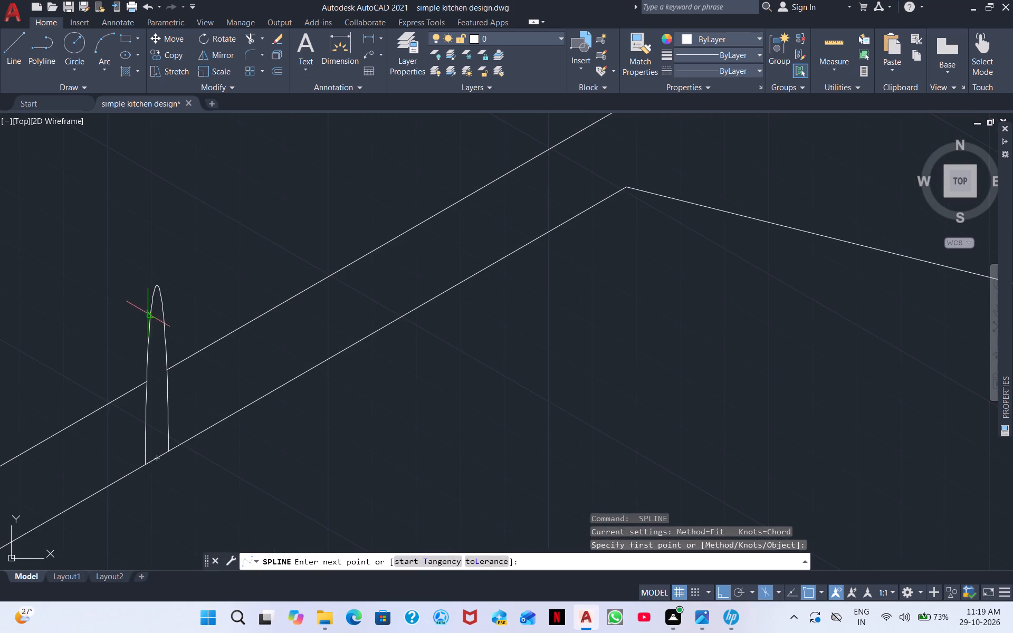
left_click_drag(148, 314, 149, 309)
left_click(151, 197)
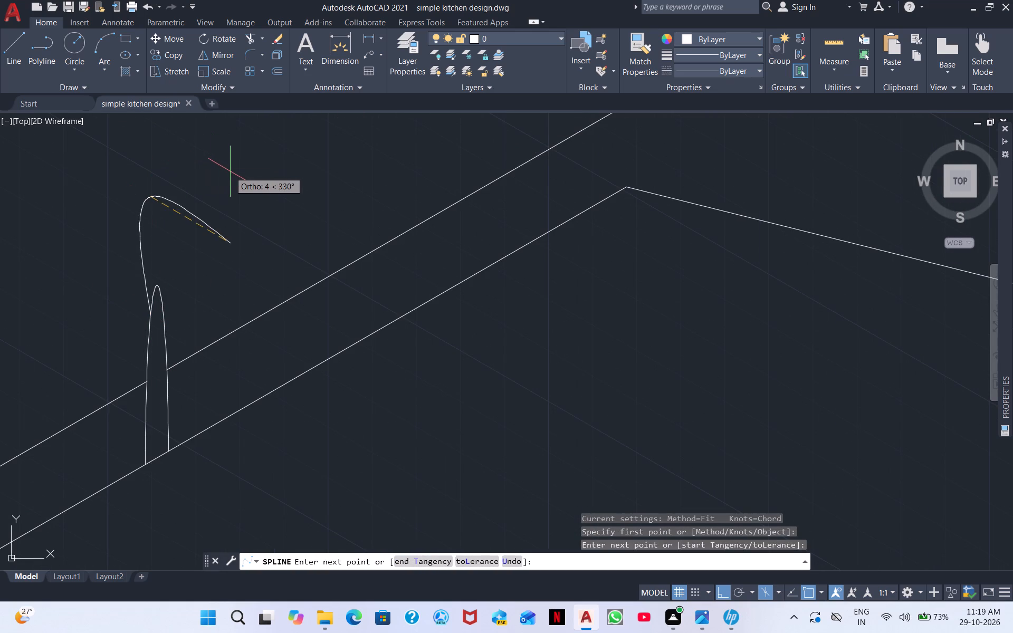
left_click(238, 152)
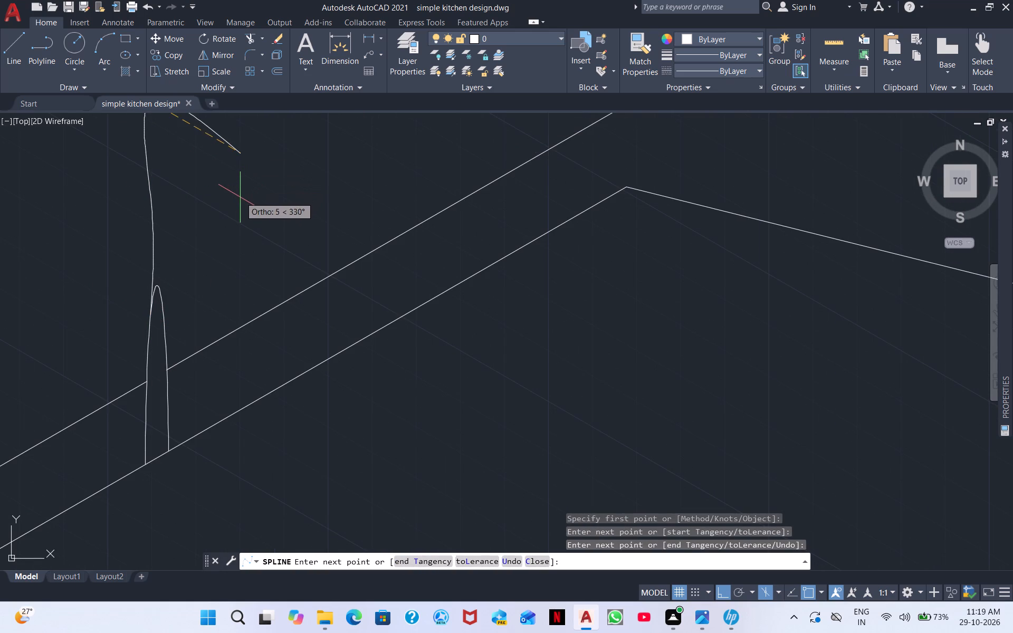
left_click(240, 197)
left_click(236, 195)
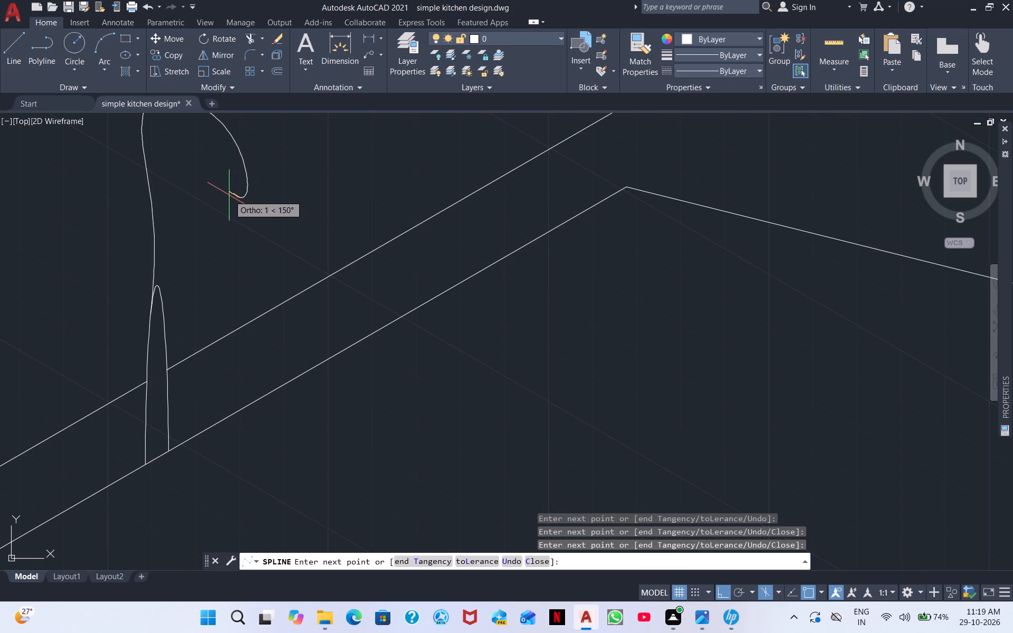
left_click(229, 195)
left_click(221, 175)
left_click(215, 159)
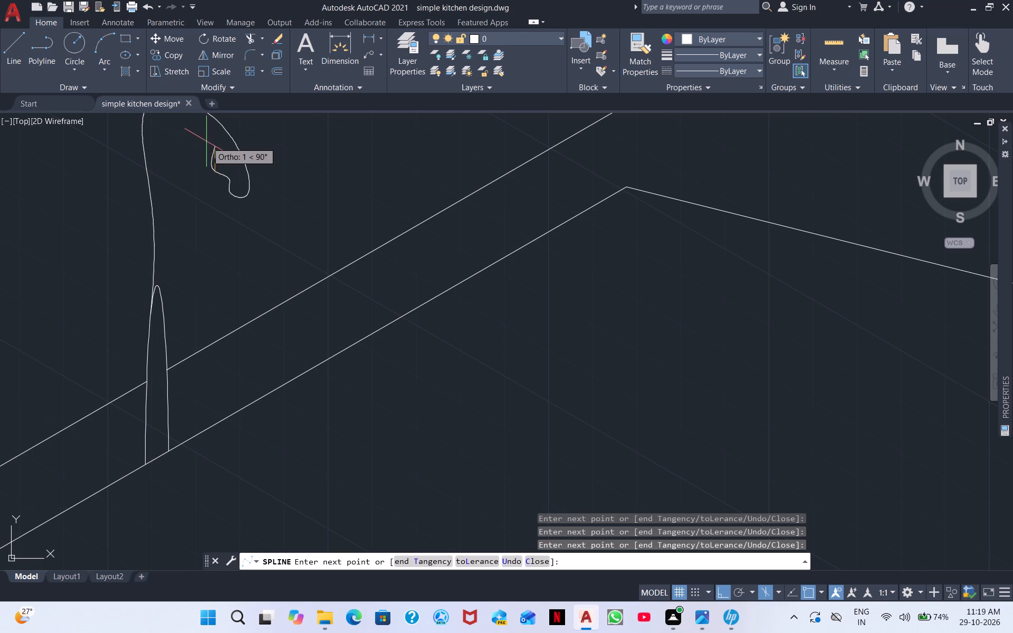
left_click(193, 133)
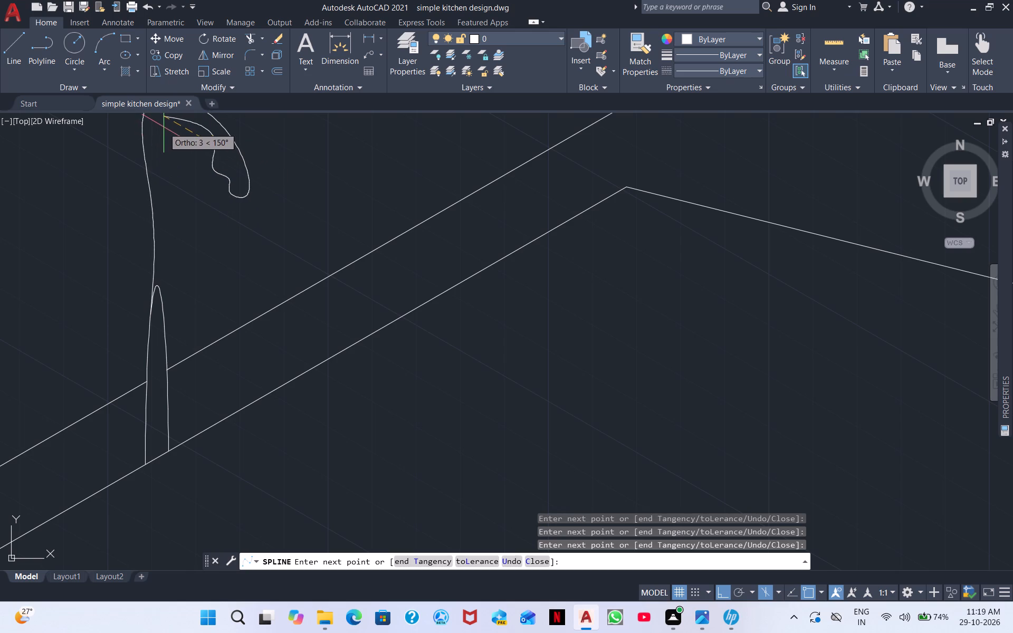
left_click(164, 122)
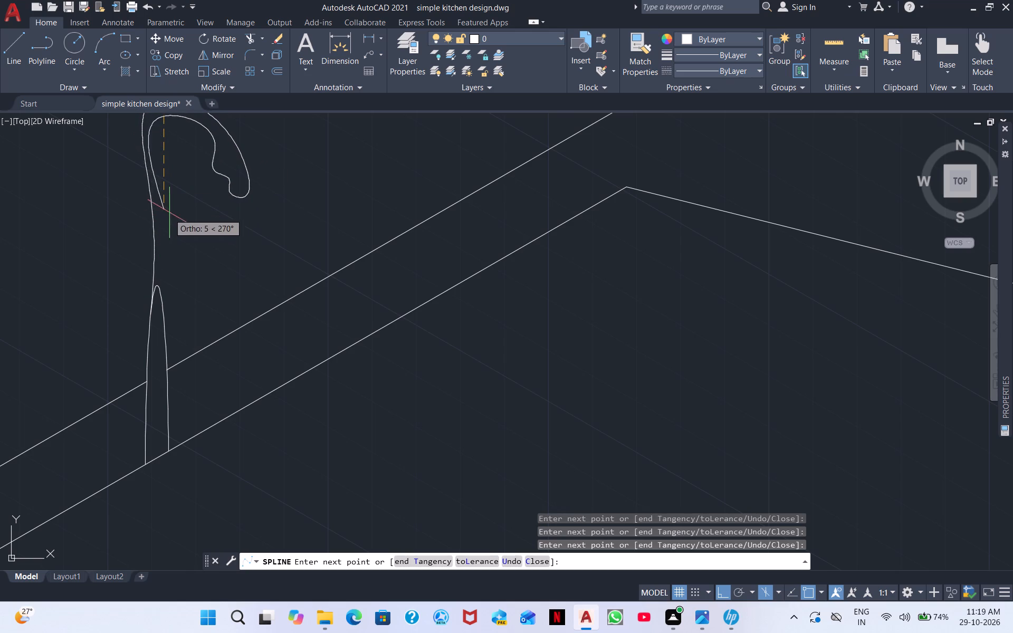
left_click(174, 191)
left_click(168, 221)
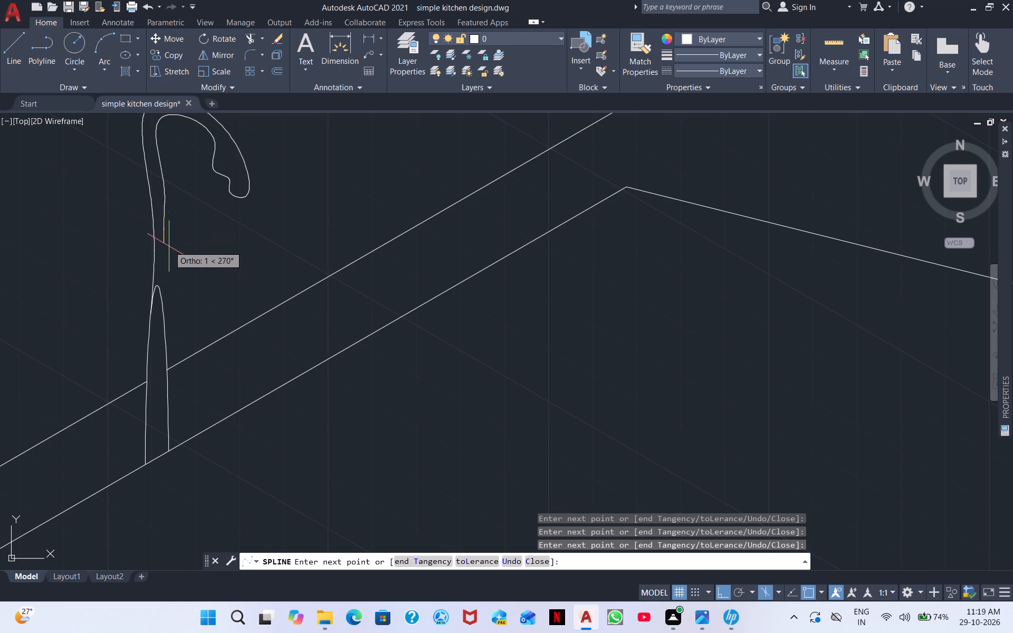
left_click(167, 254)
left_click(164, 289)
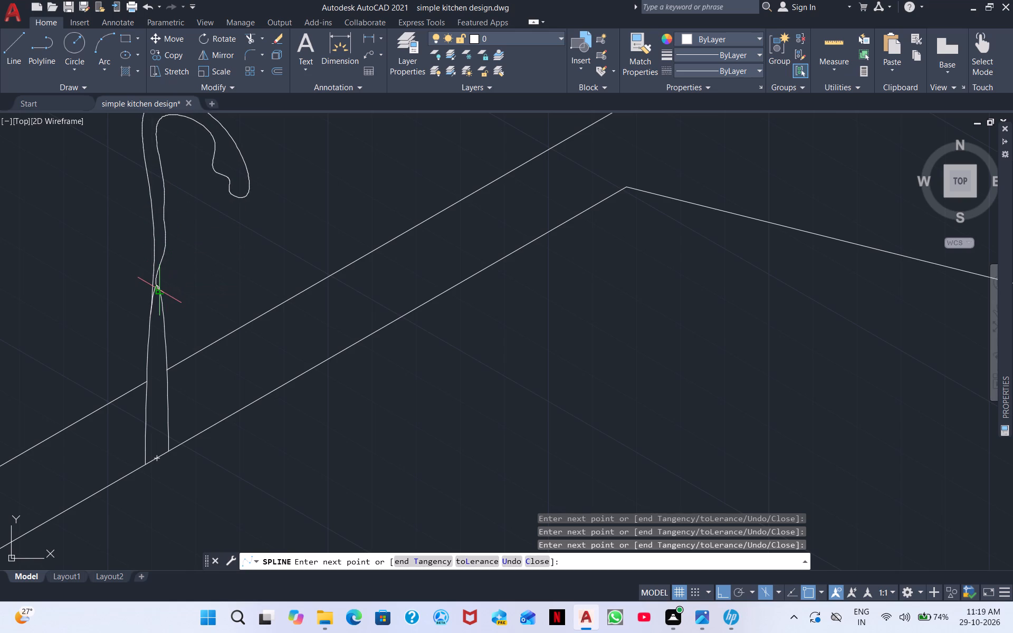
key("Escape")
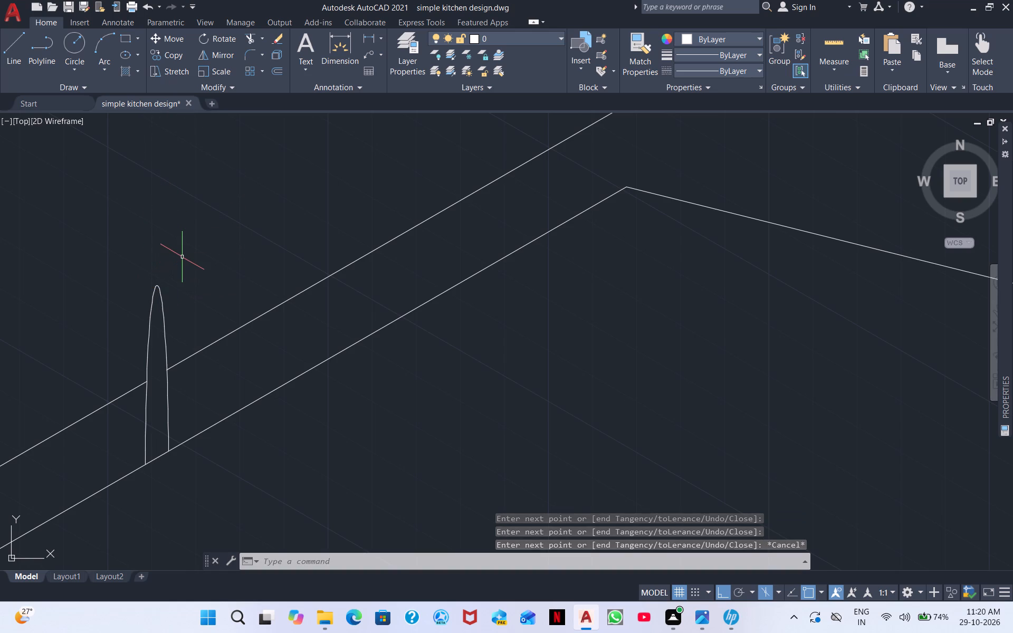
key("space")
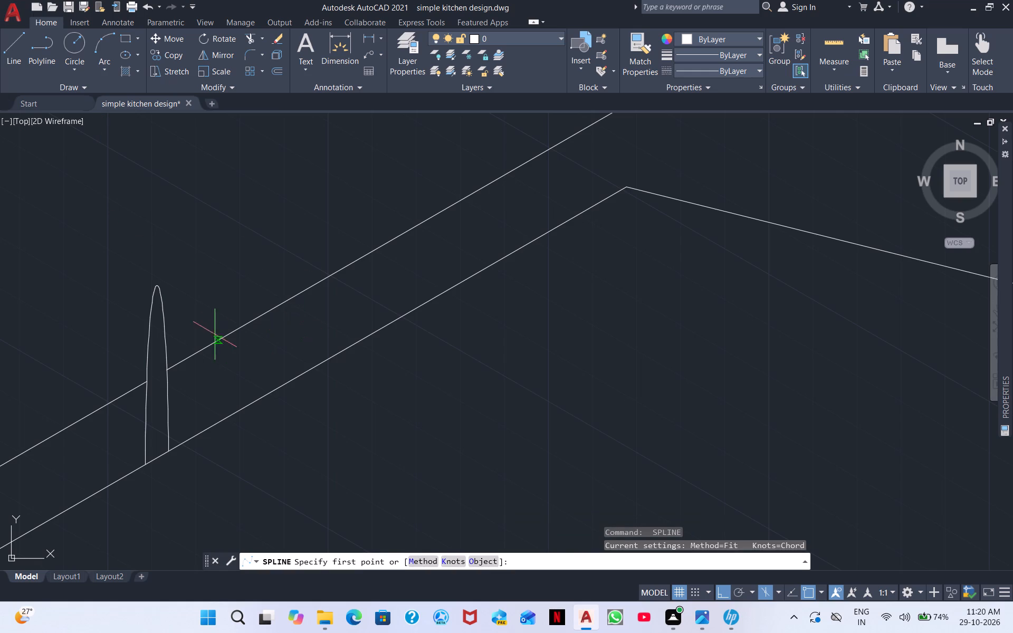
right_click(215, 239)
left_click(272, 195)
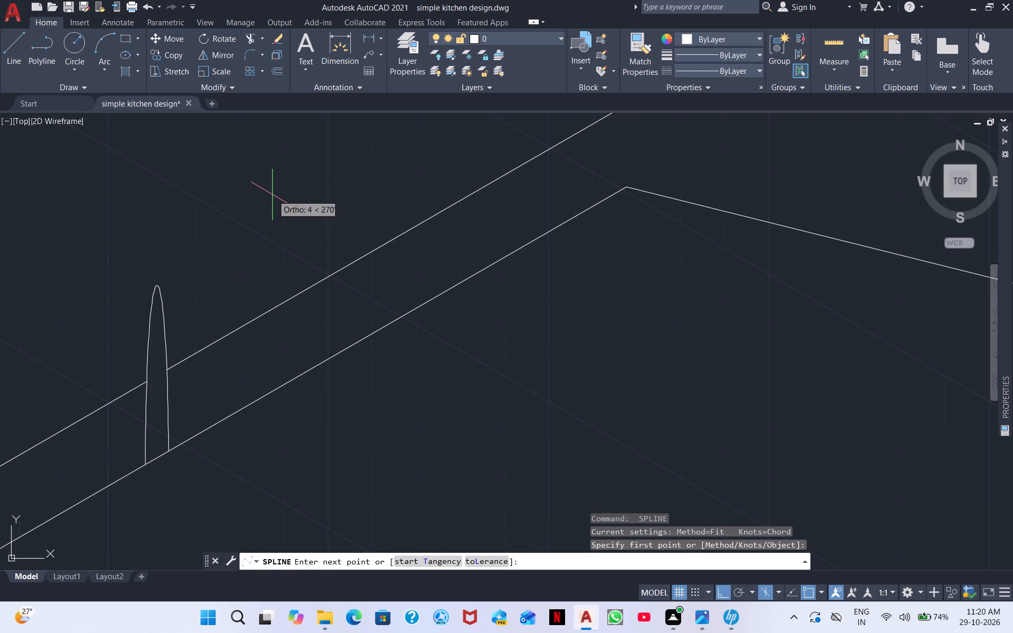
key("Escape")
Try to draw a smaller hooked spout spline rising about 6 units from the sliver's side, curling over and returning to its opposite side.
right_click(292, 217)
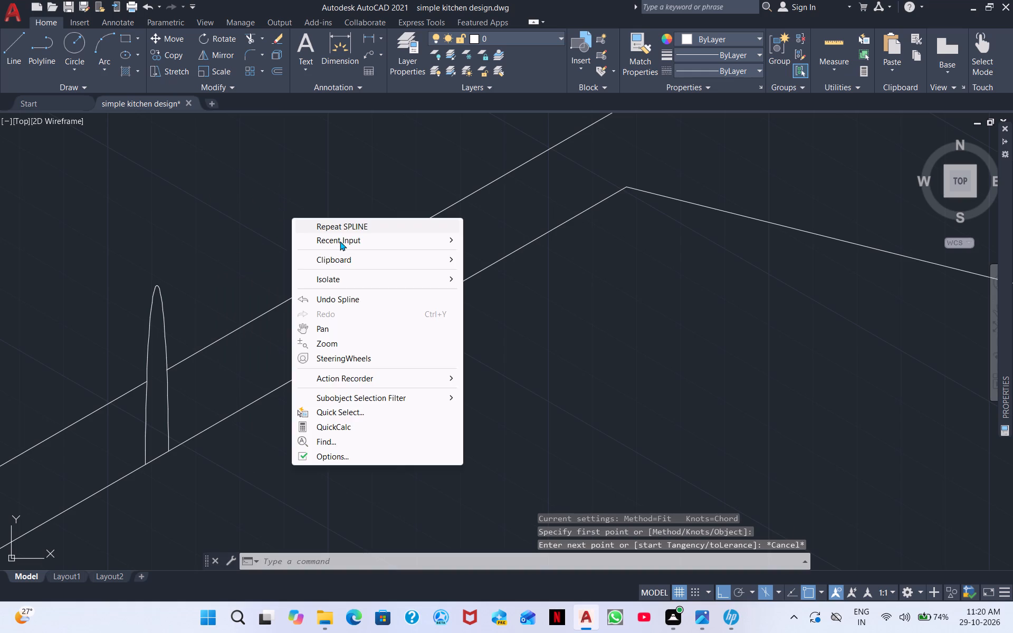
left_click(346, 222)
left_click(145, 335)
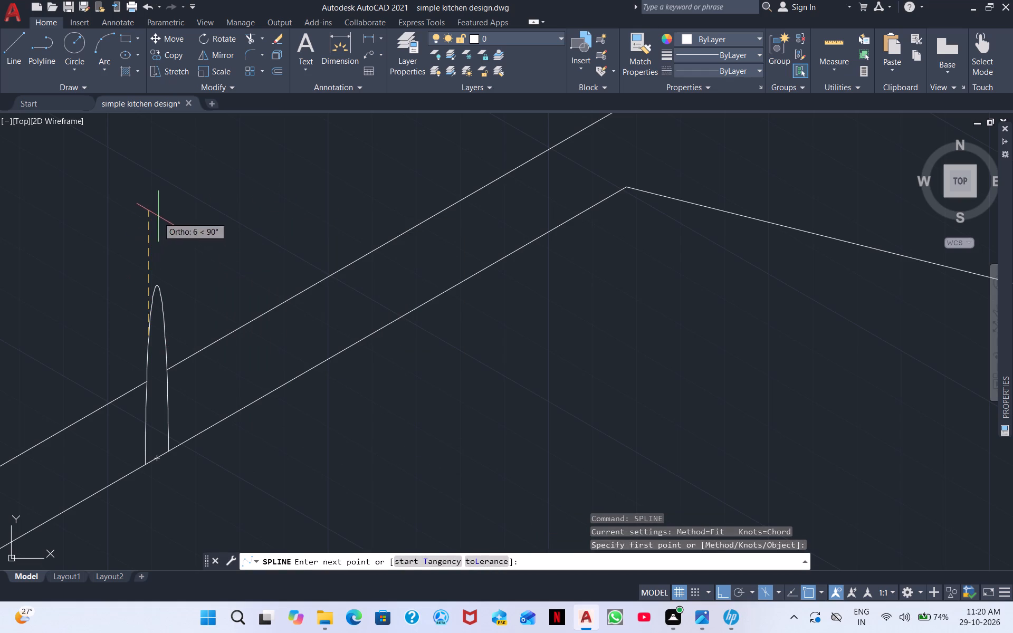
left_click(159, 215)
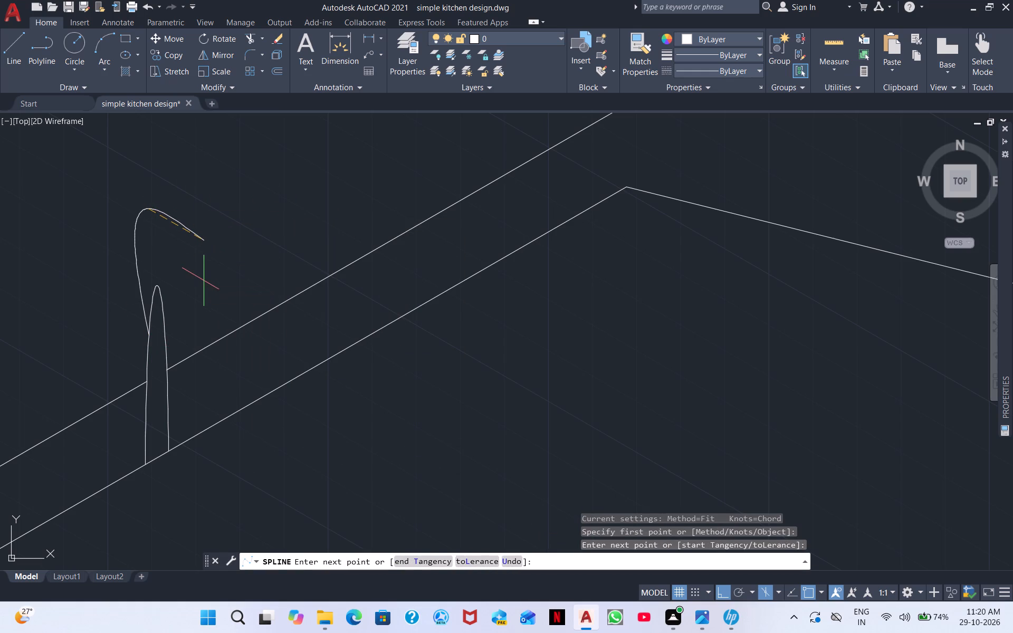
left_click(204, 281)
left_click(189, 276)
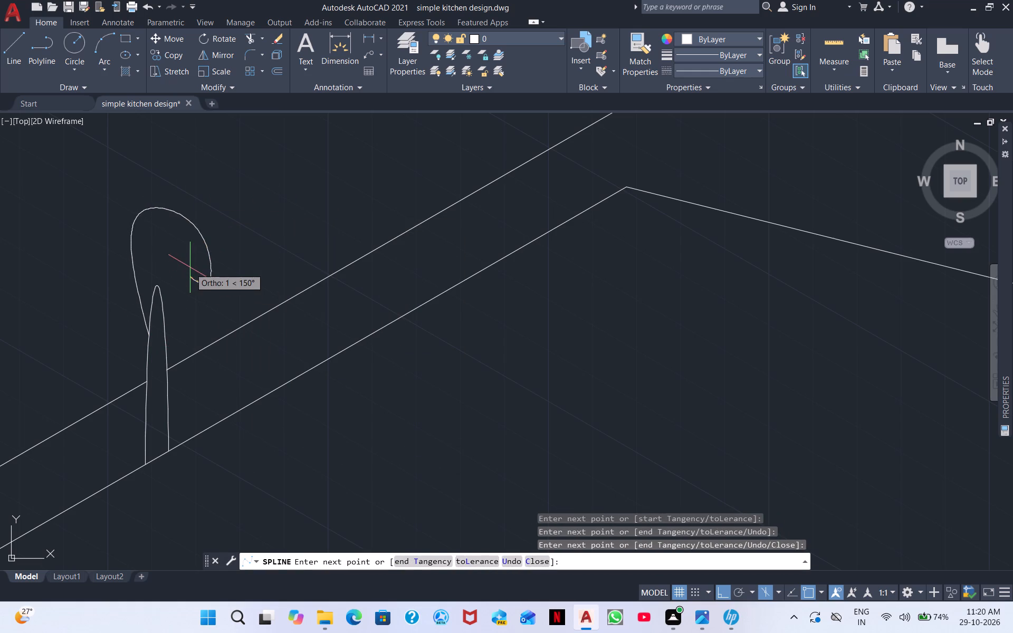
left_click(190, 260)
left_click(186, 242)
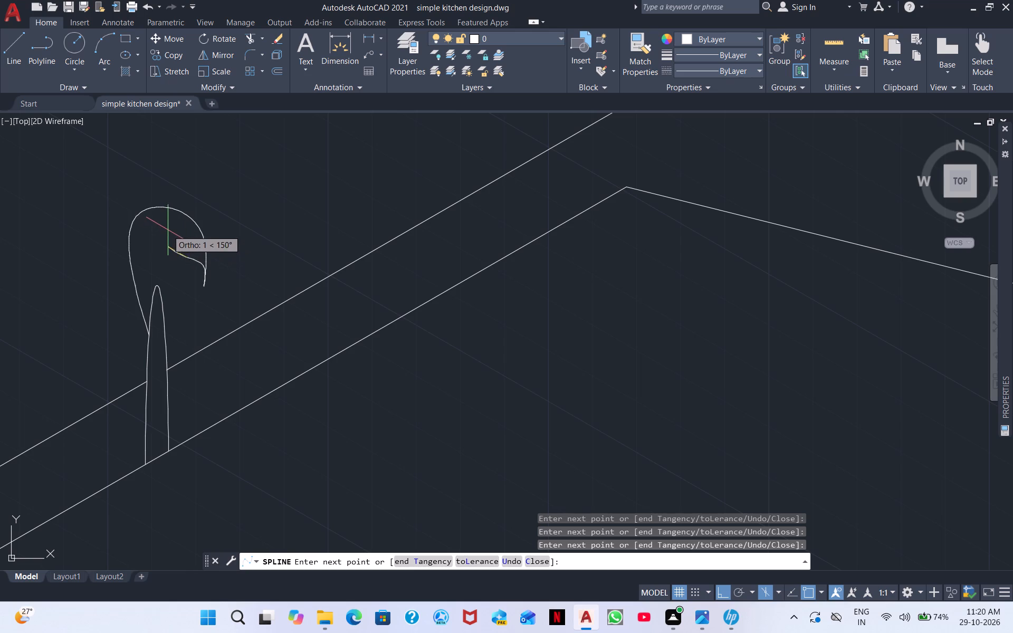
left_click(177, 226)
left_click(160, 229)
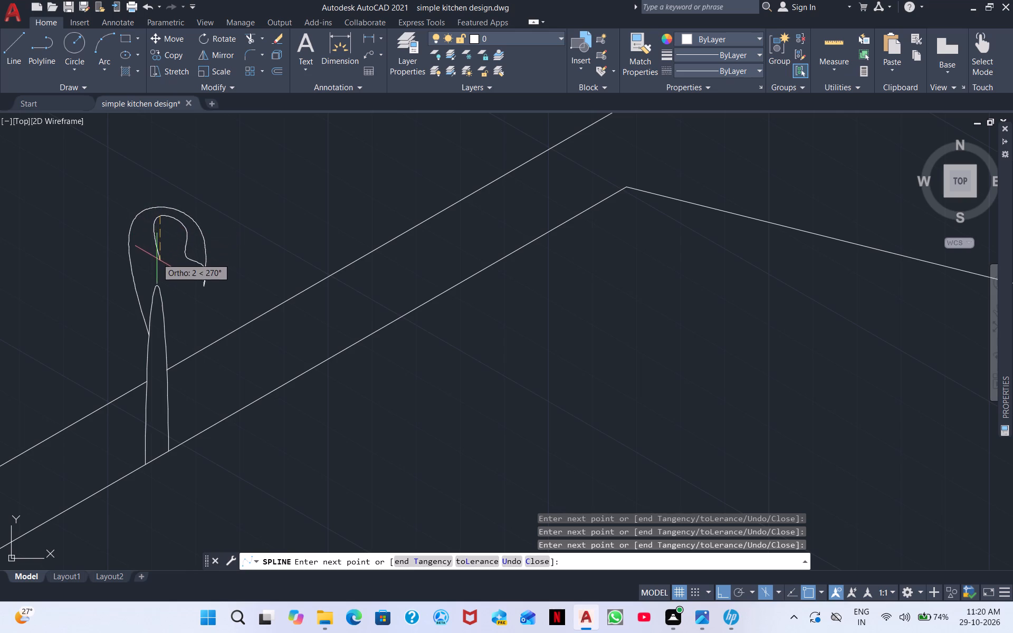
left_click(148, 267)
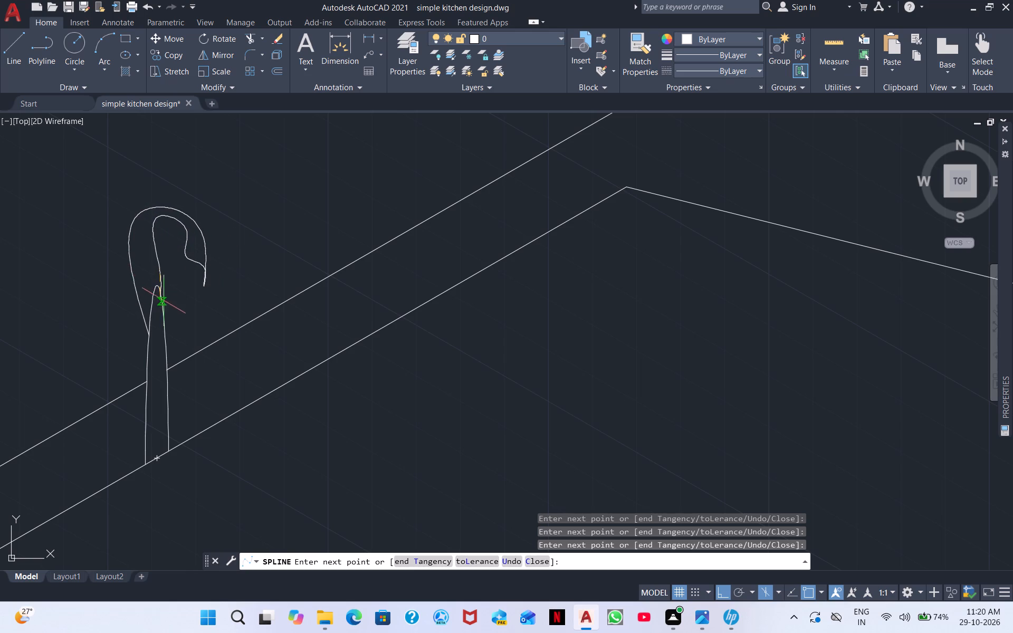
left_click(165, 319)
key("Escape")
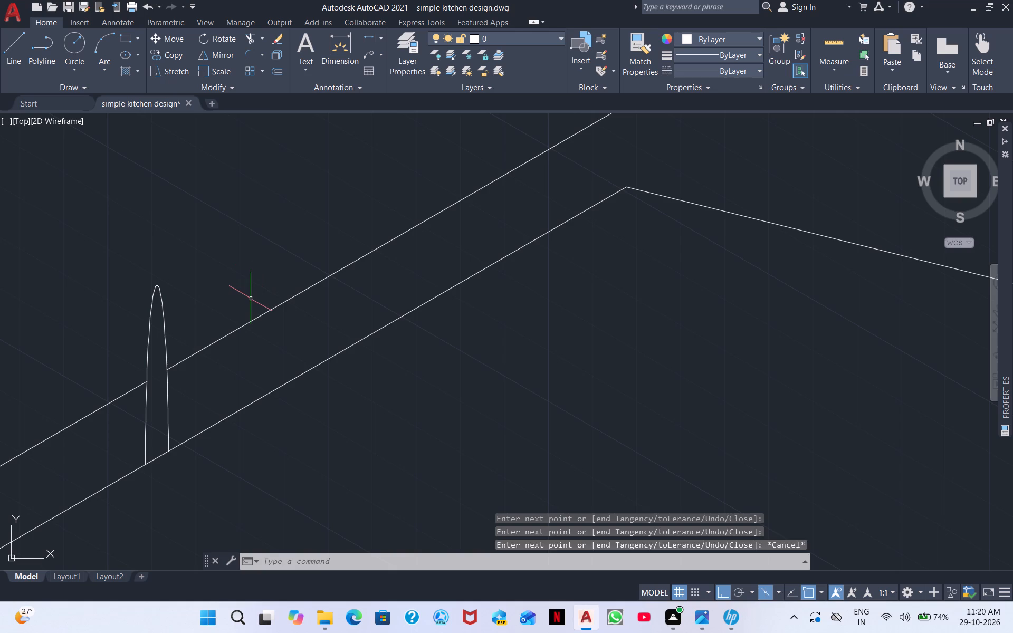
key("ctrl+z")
Draw a hooked faucet spout as one spline from the upright sliver's outer side, over to a blunt tip, and back to its opposite side.
right_click(615, 473)
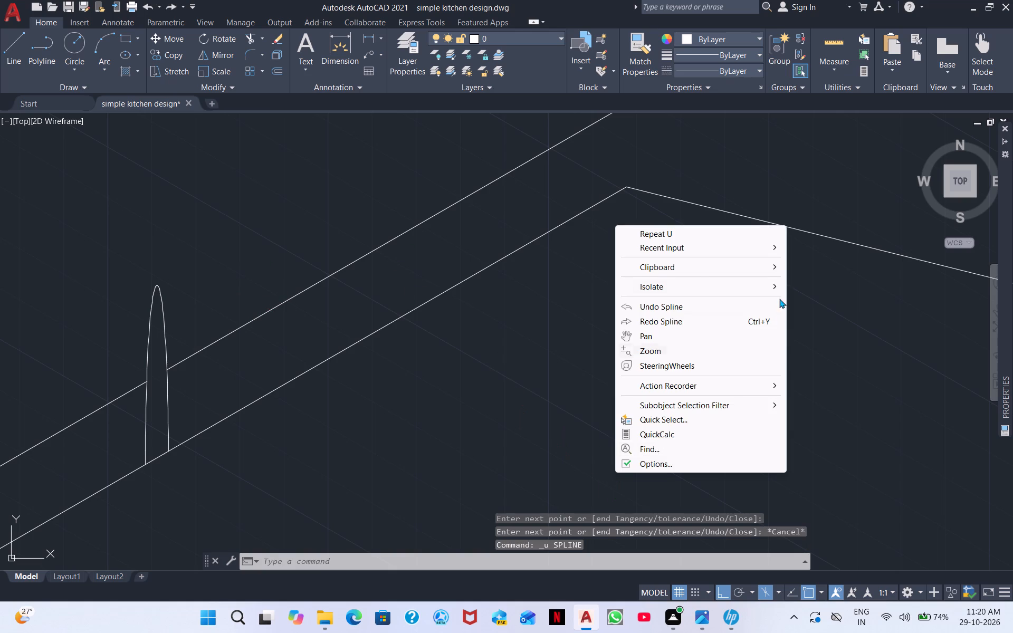
left_click(686, 243)
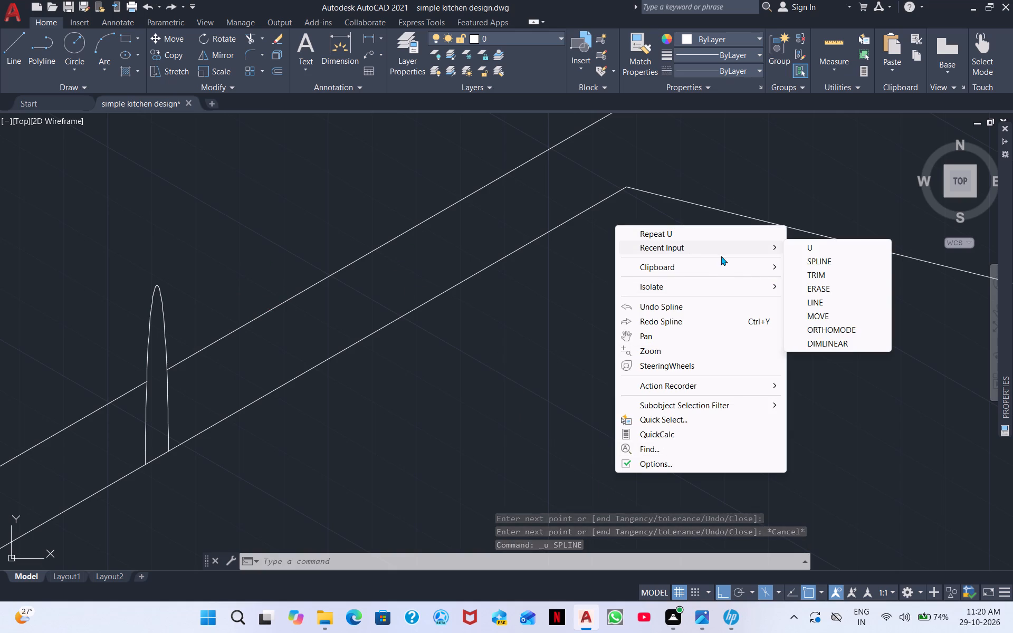
left_click(837, 260)
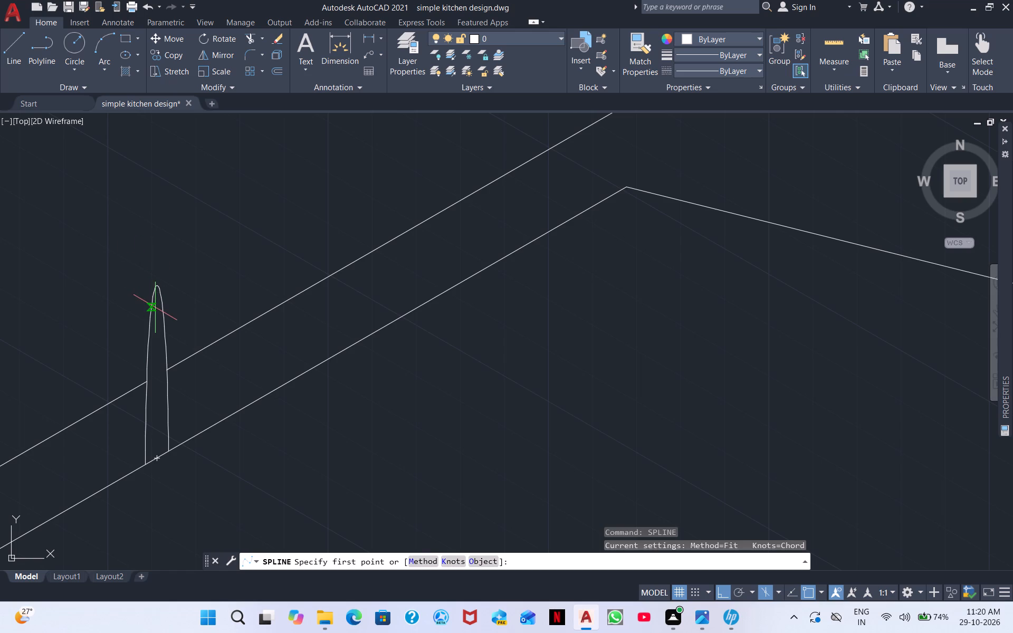
left_click(147, 332)
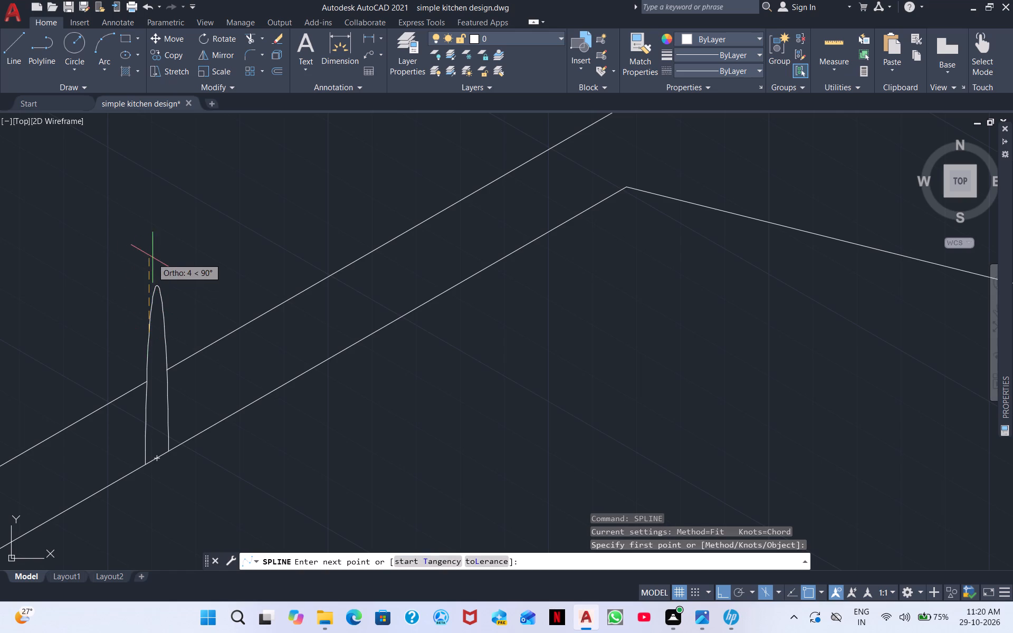
left_click(170, 194)
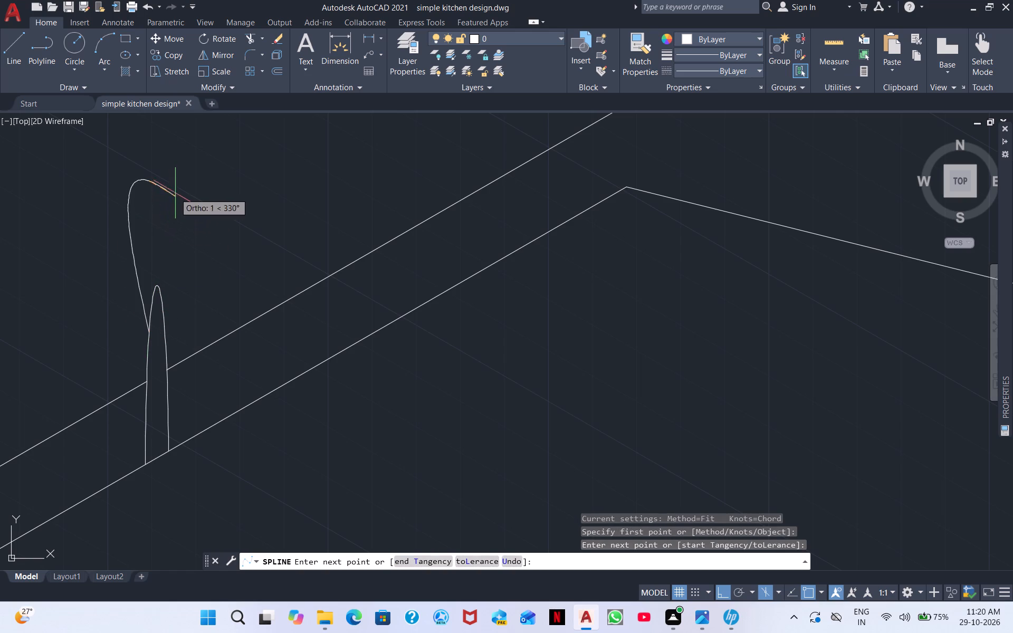
left_click(244, 221)
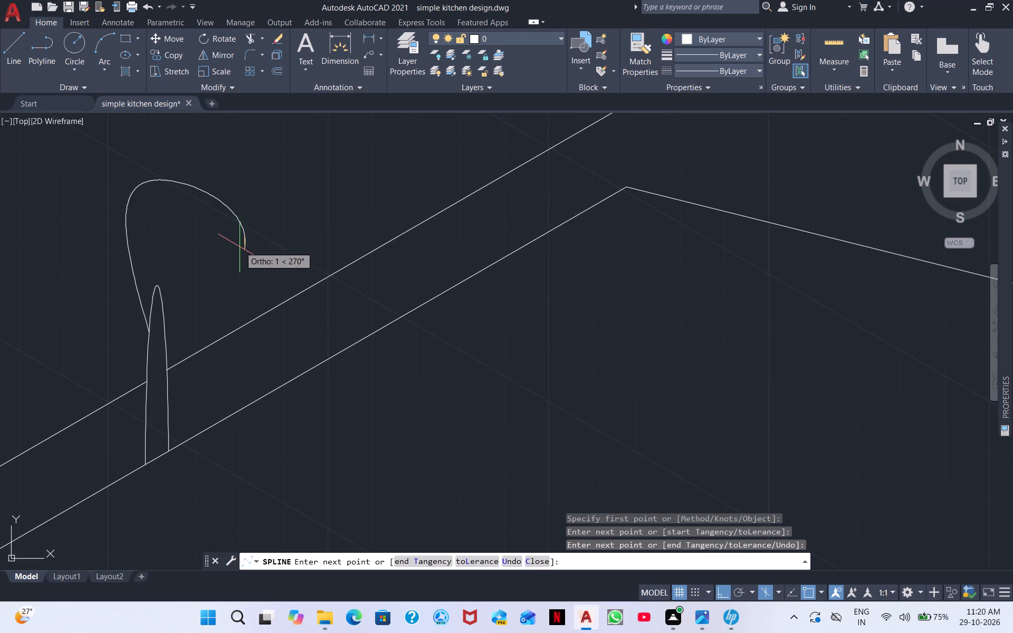
left_click(240, 247)
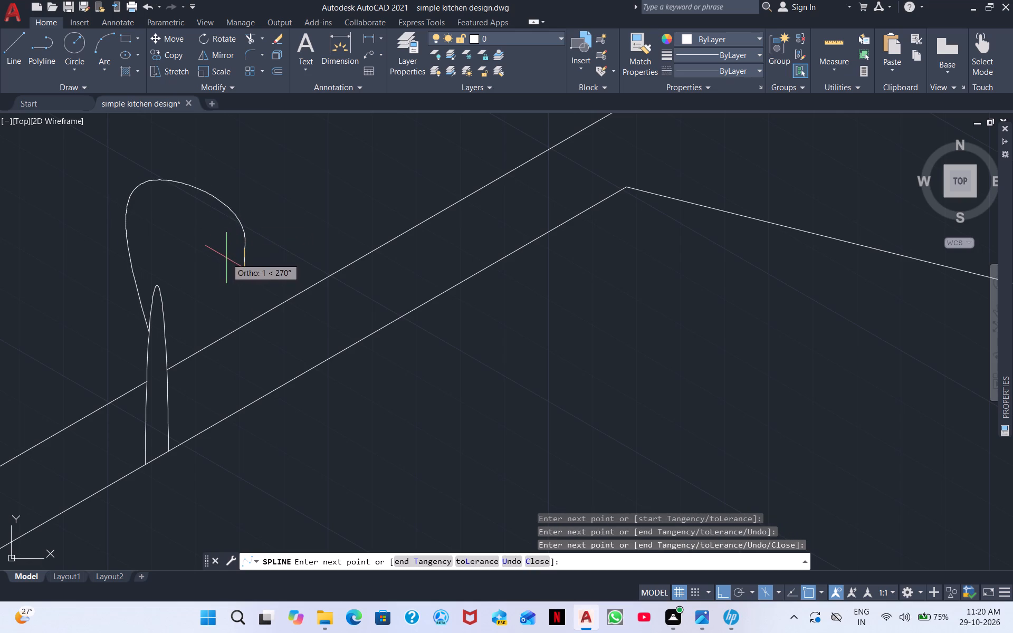
left_click(226, 258)
left_click(223, 257)
left_click(218, 236)
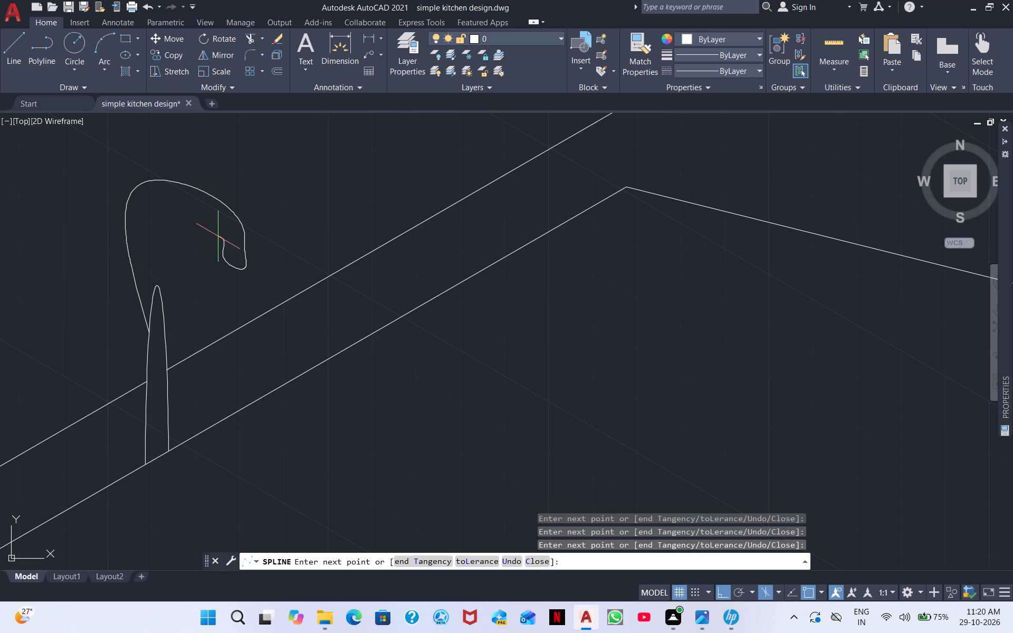
left_click(200, 208)
left_click(181, 213)
left_click(166, 222)
left_click(162, 232)
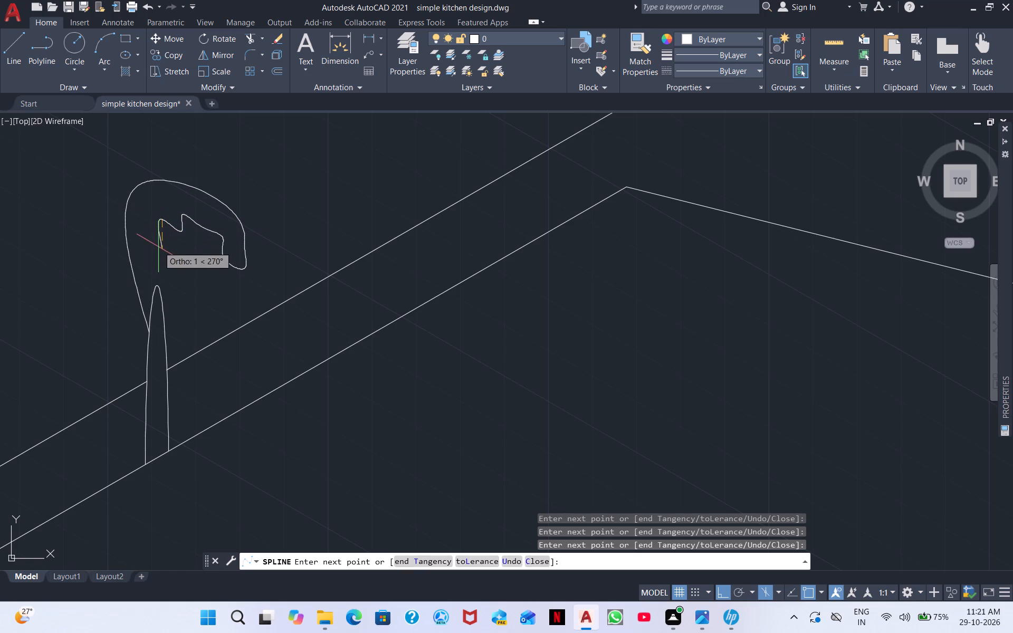
left_click(158, 247)
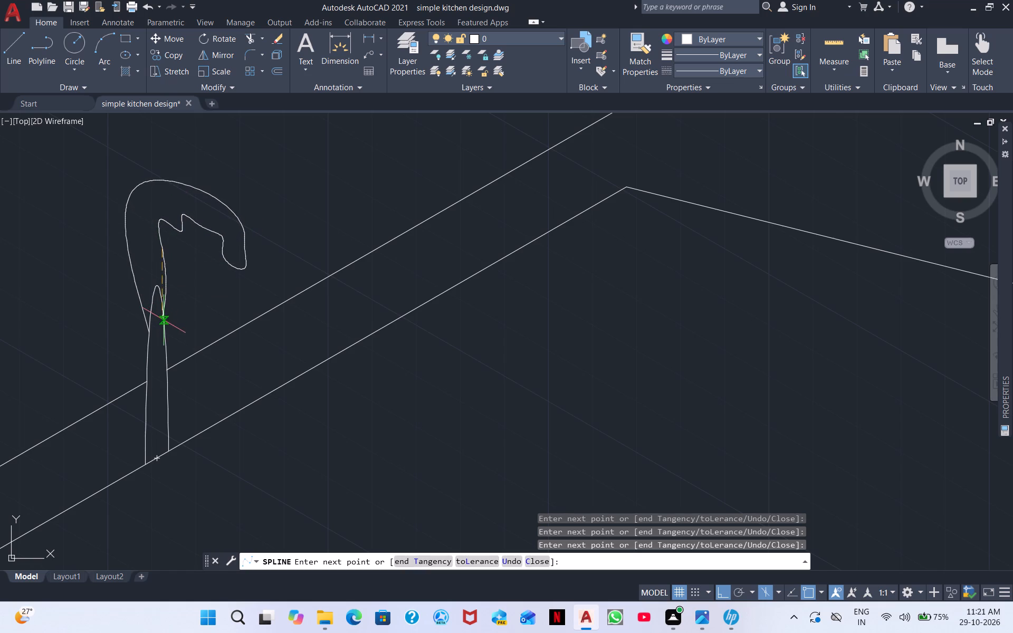
left_click(164, 326)
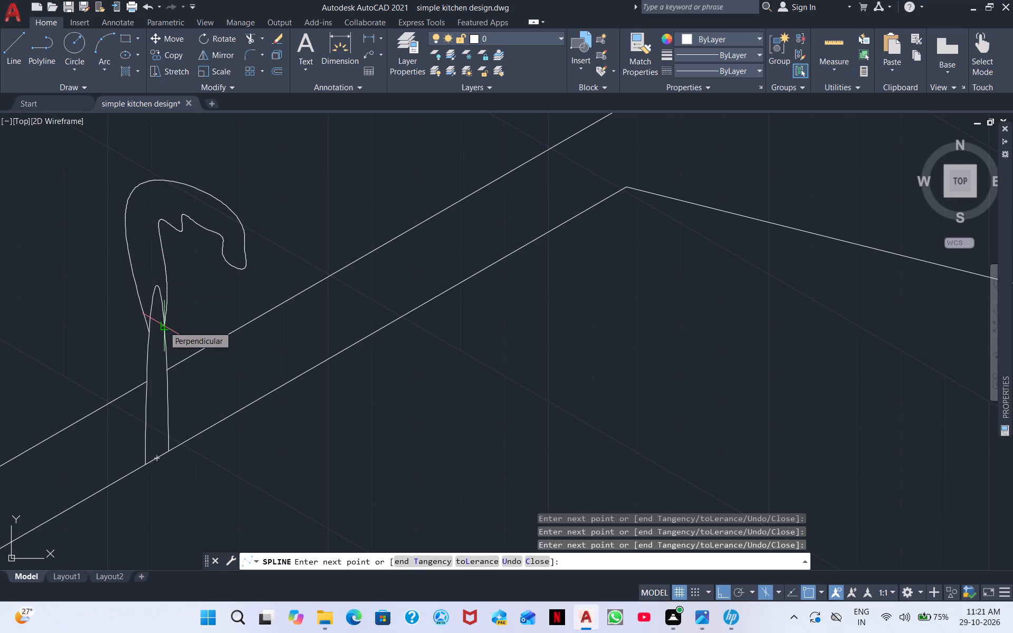
right_click(164, 326)
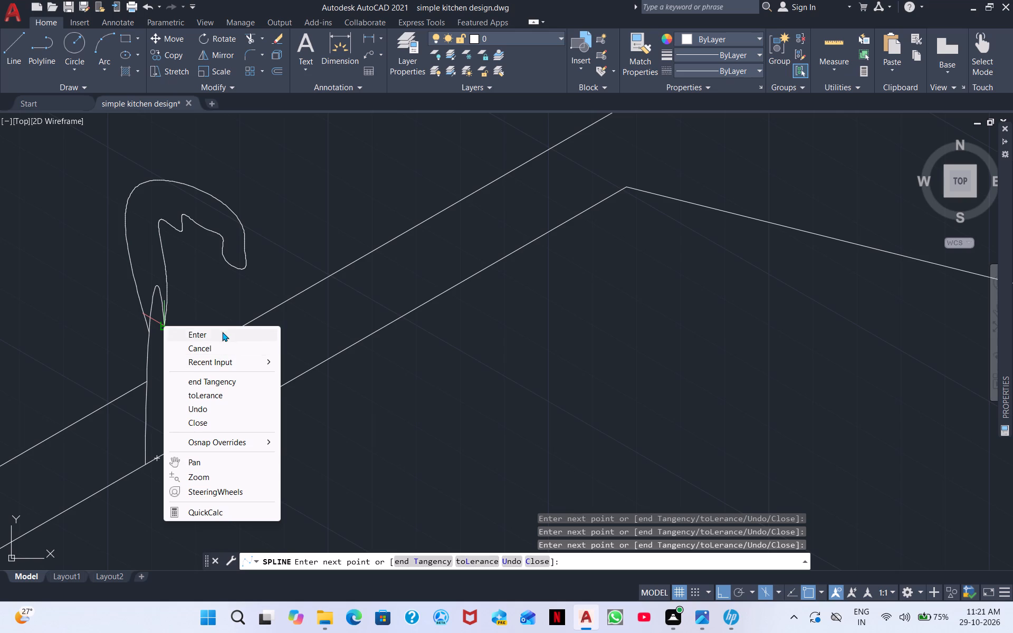
left_click(223, 331)
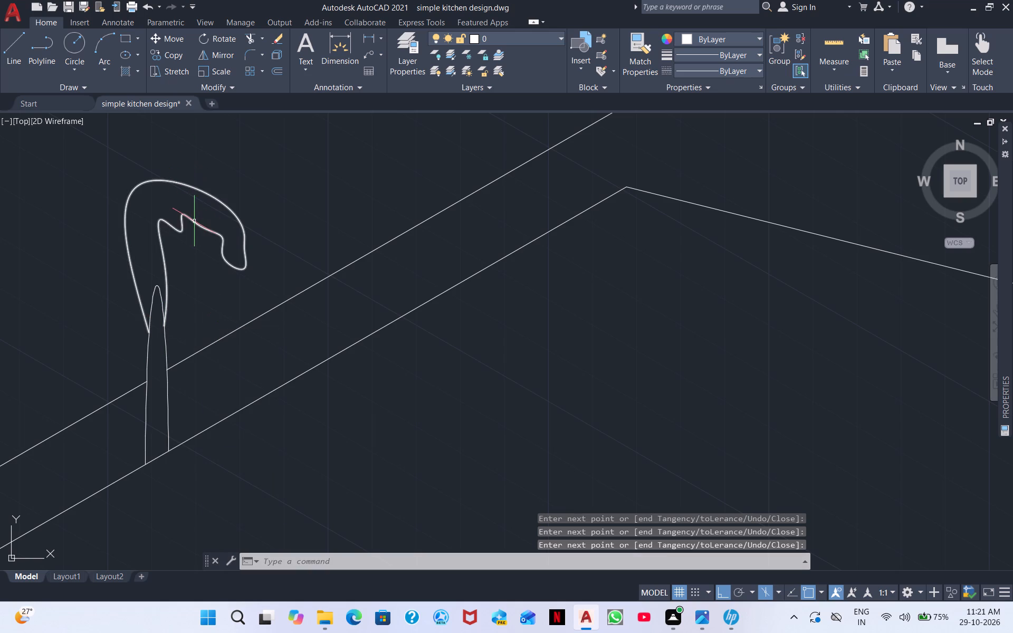
Stretch the two fit points at the zigzag in the spout's inner curve upward to round its inner top.
left_click(194, 221)
left_click(183, 231)
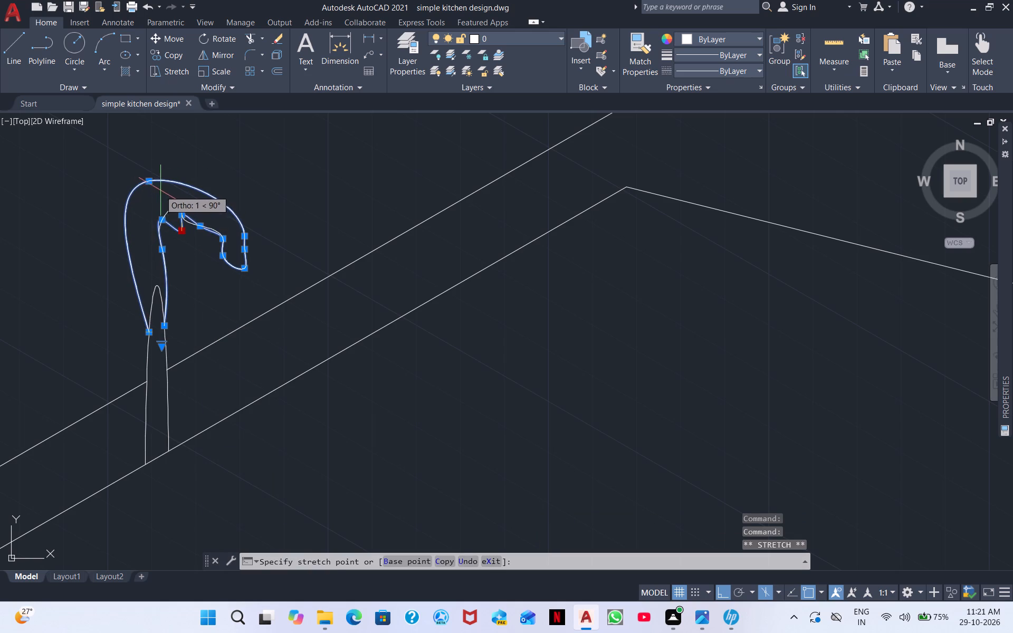
left_click(164, 189)
left_click(162, 217)
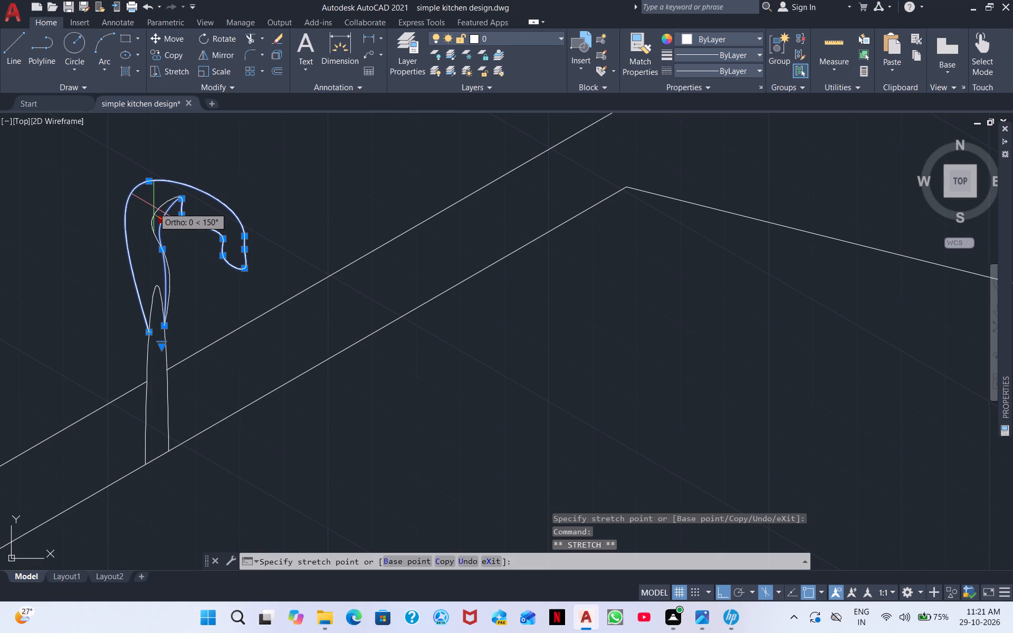
left_click(150, 199)
Stretch the remaining notch fit point on the spout's inner curve outward and up, toward the tip side of the arch.
left_click(185, 214)
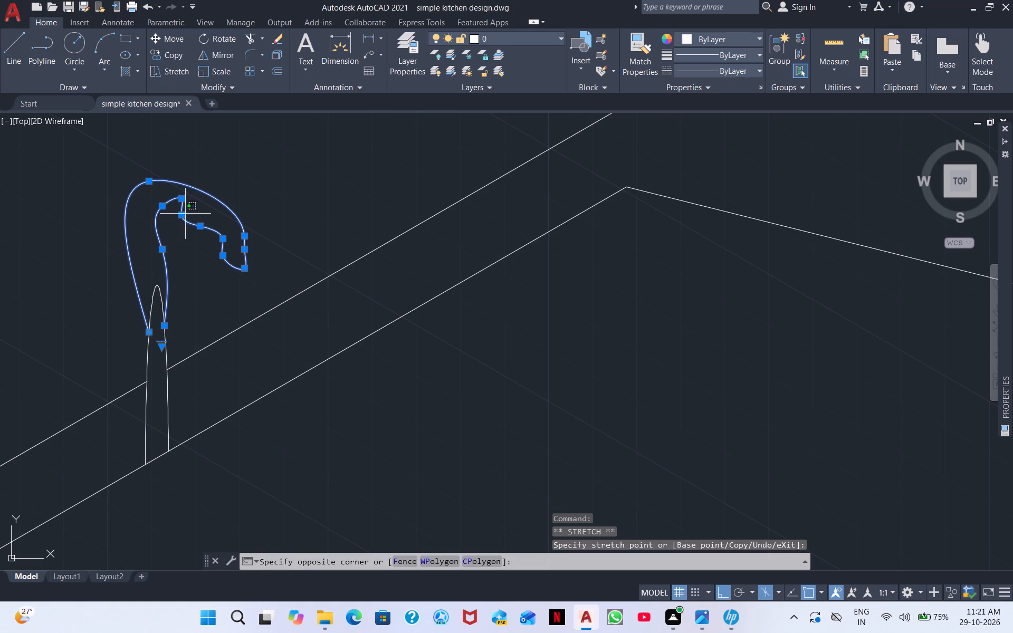
left_click_drag(182, 215, 189, 212)
left_click_drag(183, 215, 202, 209)
left_click(203, 209)
left_click(205, 208)
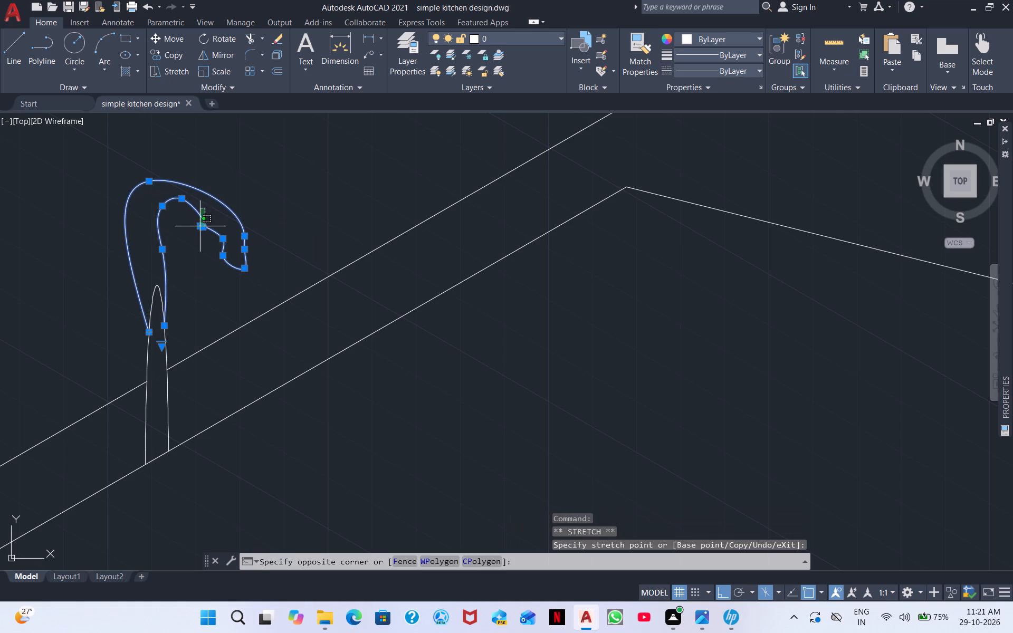
left_click(211, 222)
left_click(205, 228)
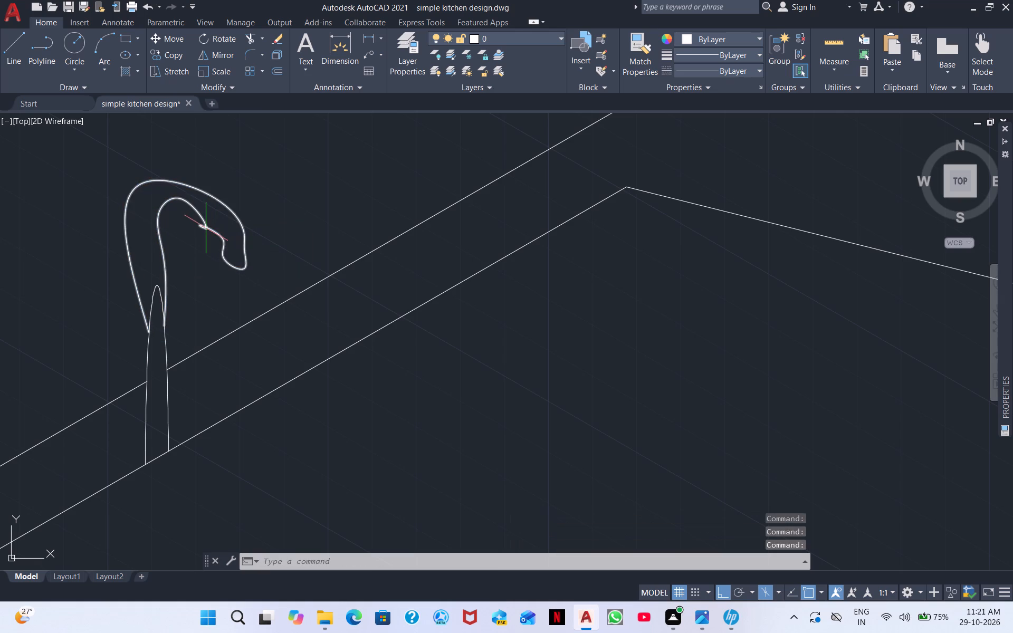
left_click(208, 227)
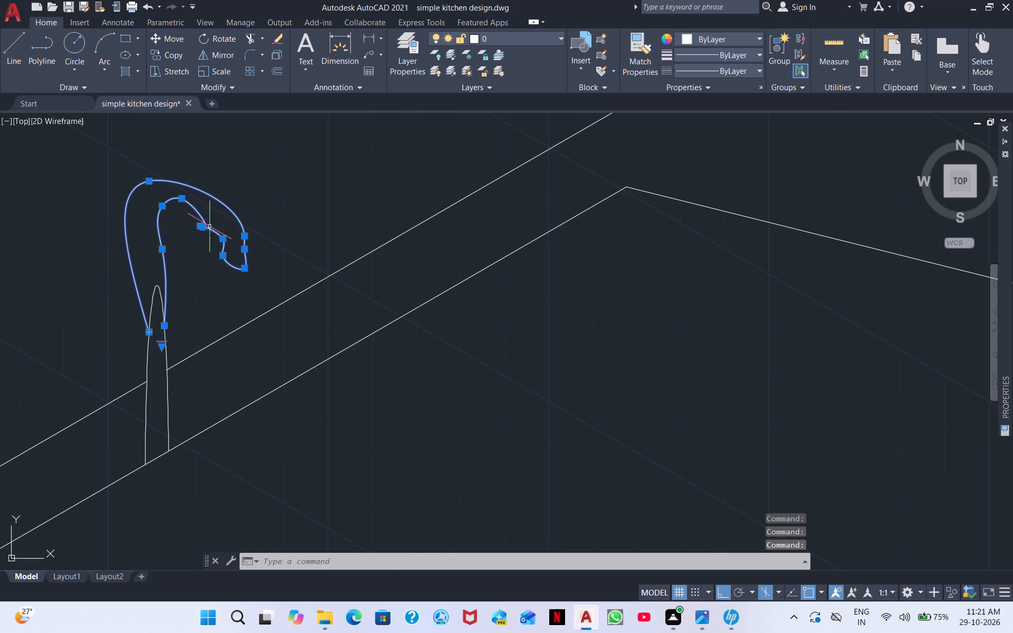
left_click(203, 227)
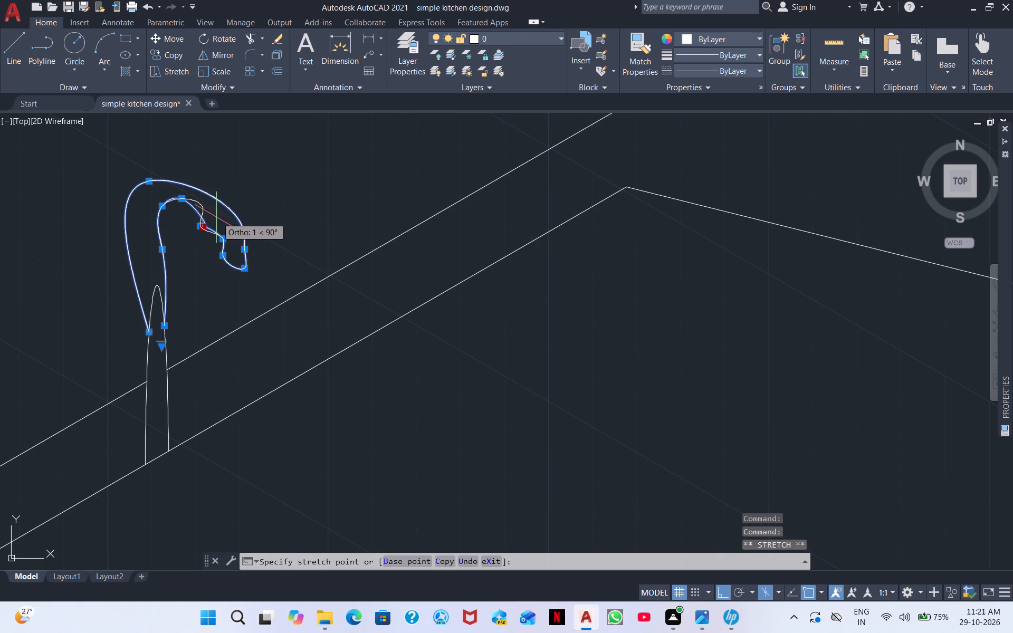
left_click(213, 217)
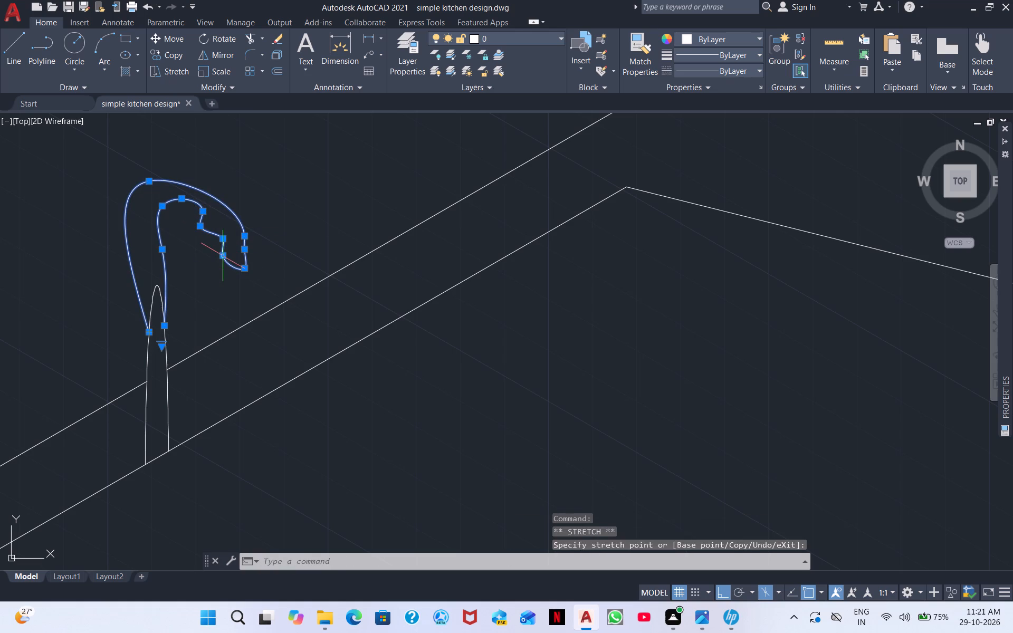
Lengthen the spout's tip by stretching its two inner fit points down about 1 unit and lowering the upper outer fit point.
left_click(224, 253)
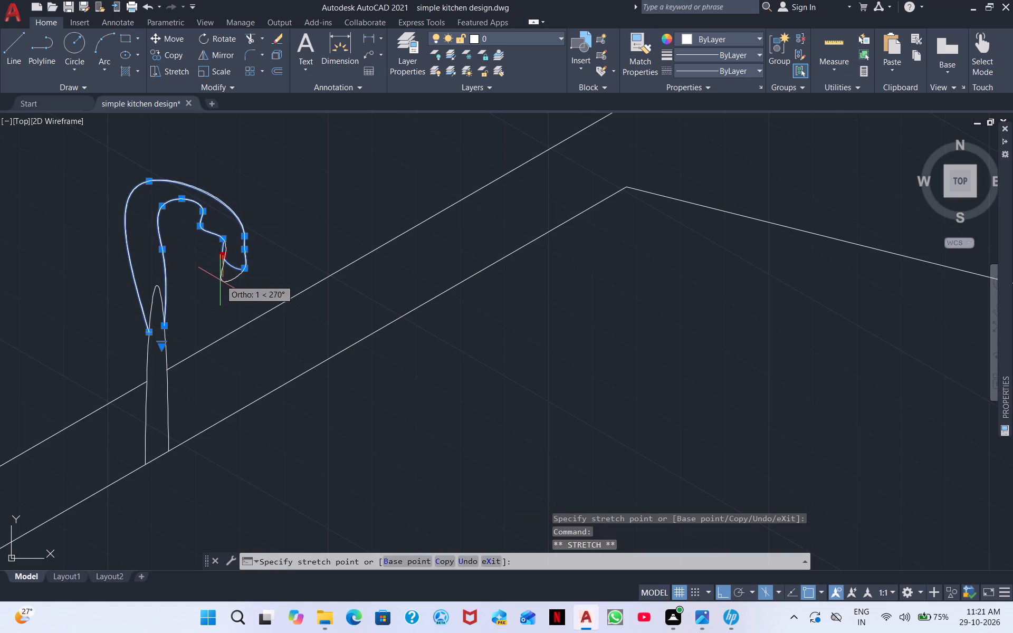
left_click(226, 282)
left_click_drag(223, 238, 219, 243)
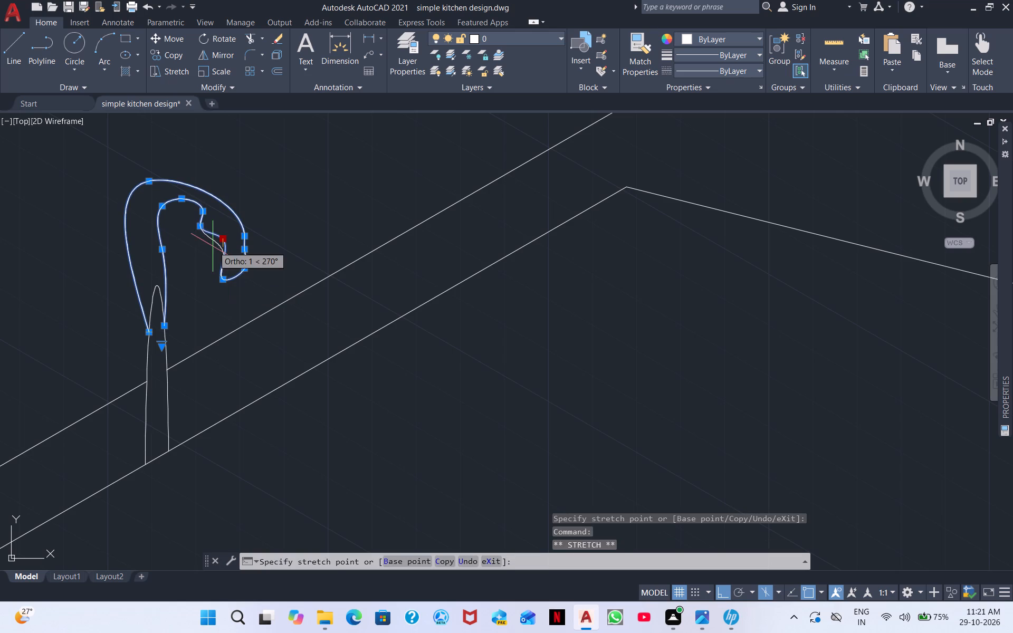
left_click(208, 255)
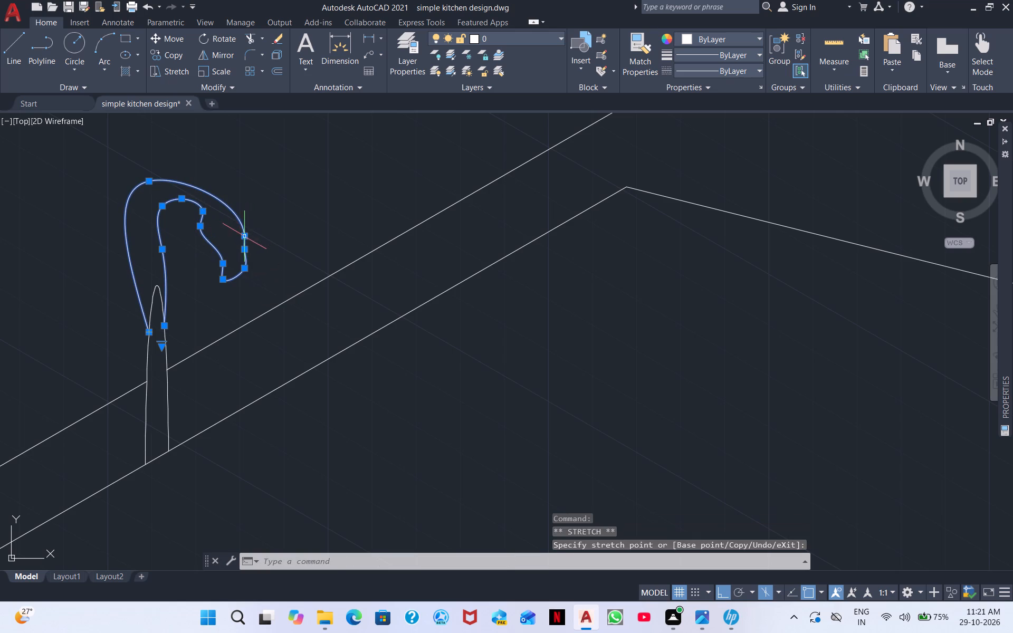
left_click(245, 236)
left_click(235, 243)
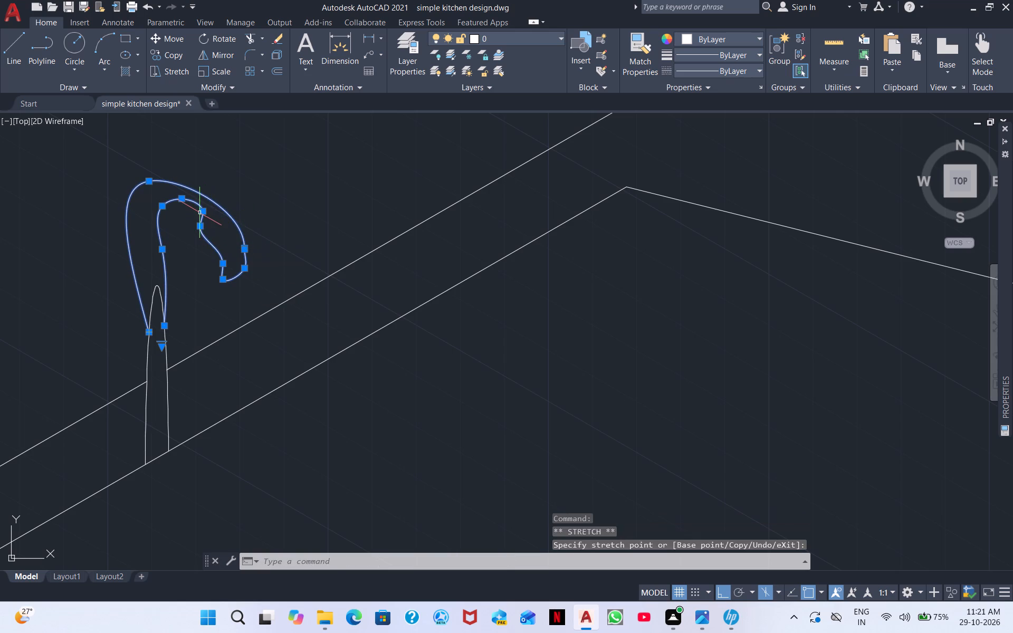
Reposition the two fit points at the top of the spout's inner curve to form a smooth rounded arch.
left_click(201, 213)
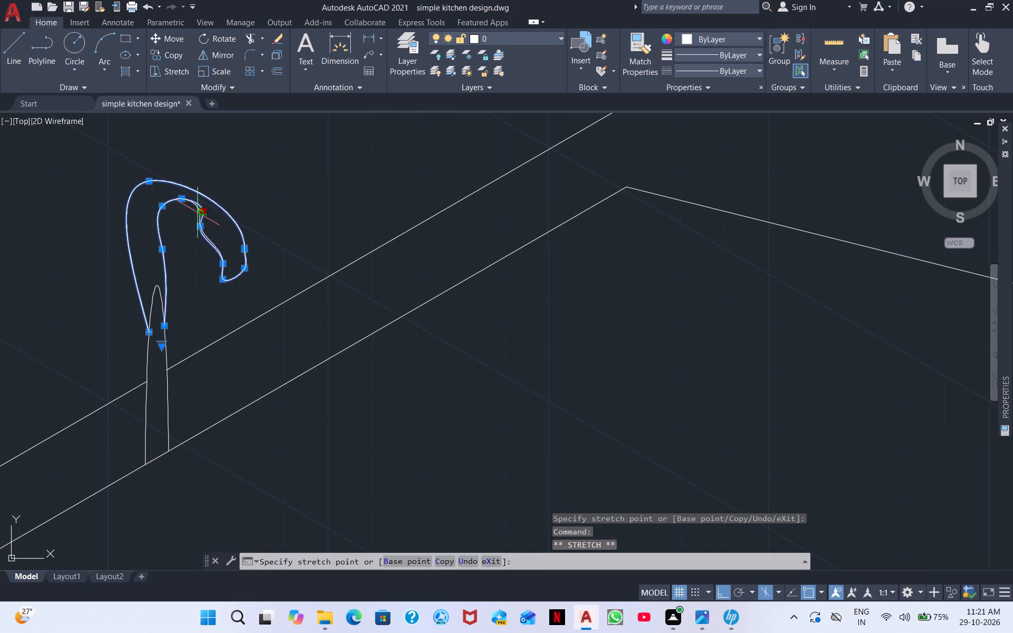
left_click(192, 209)
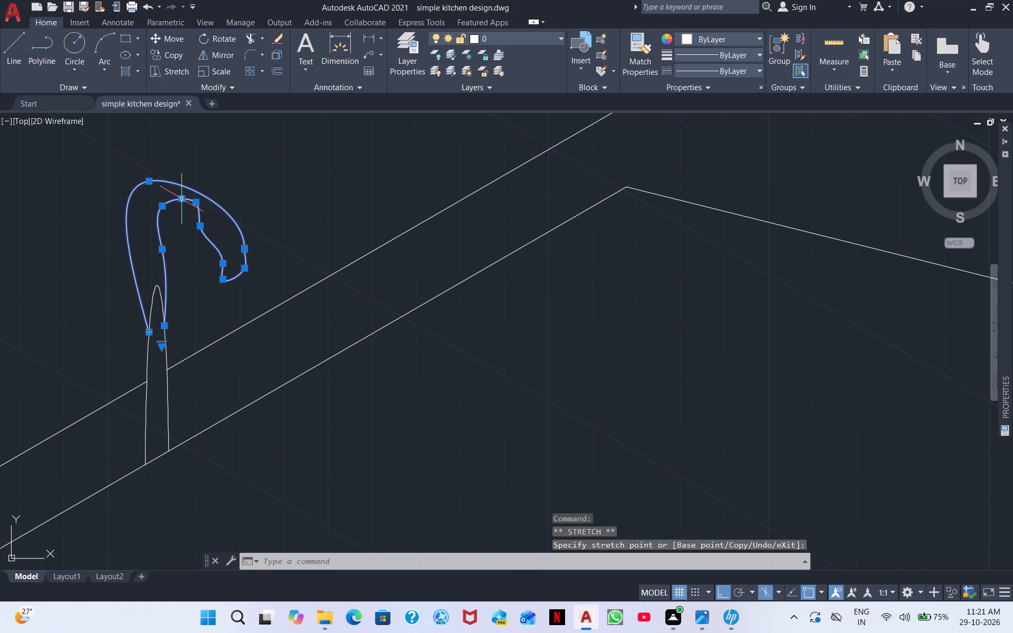
left_click(183, 199)
left_click(178, 213)
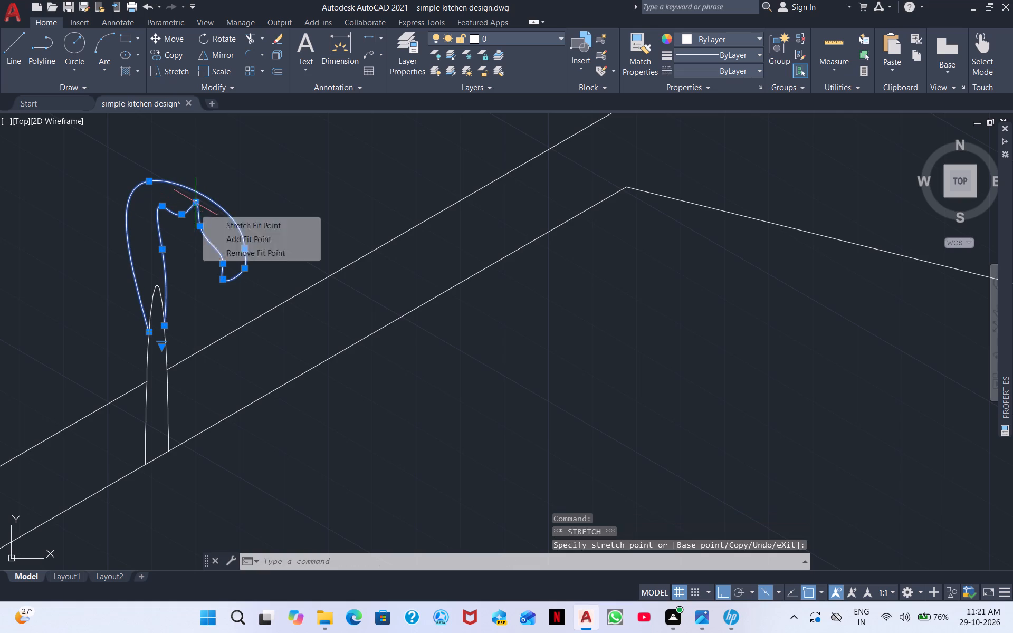
left_click(194, 206)
left_click(193, 217)
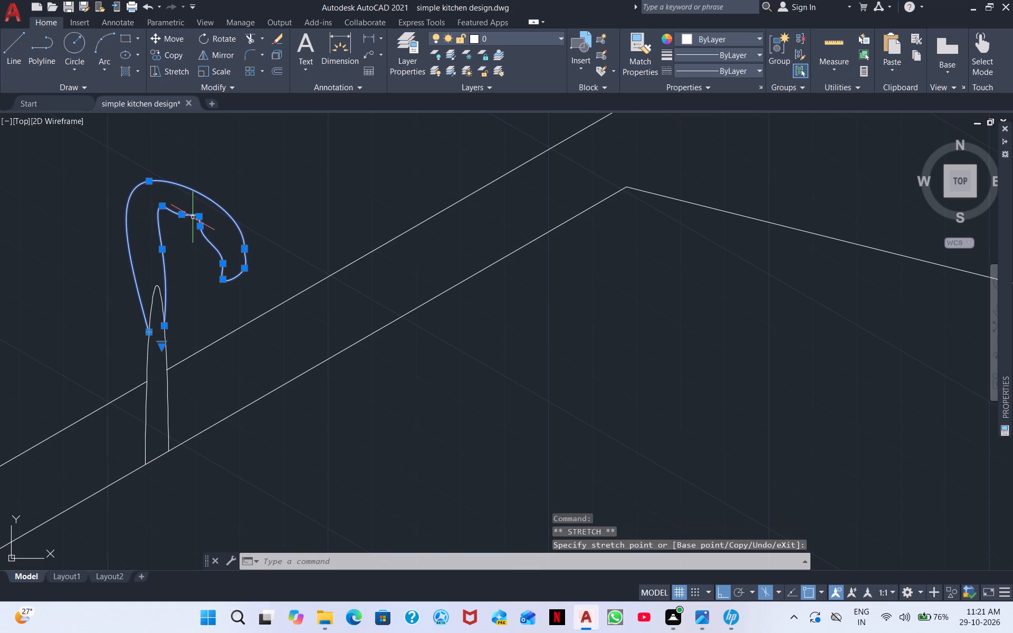
scroll(180, 224, "up", 2)
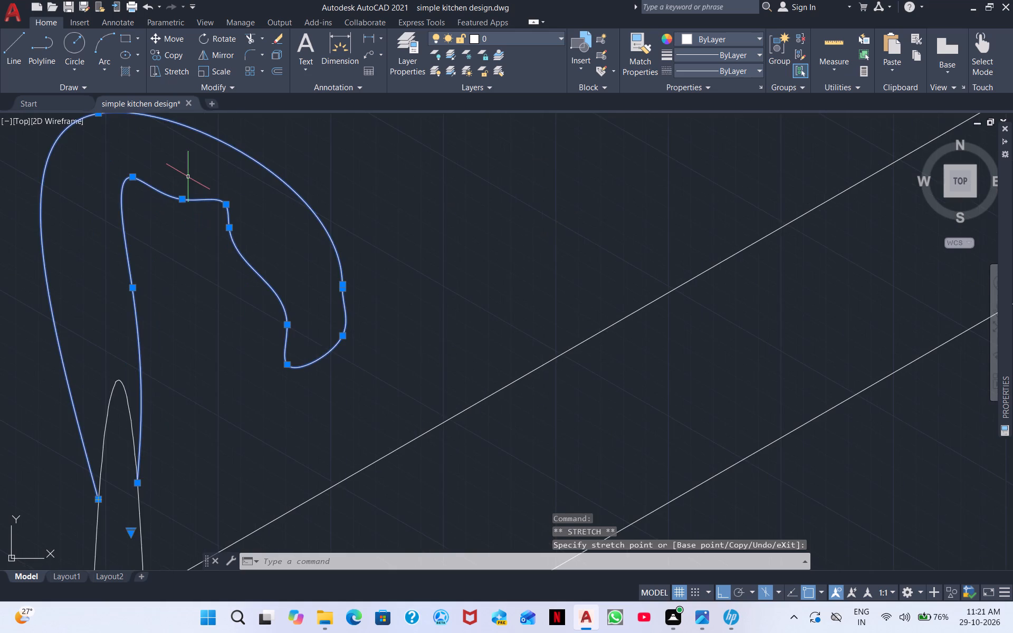
scroll(188, 177, "up", 2)
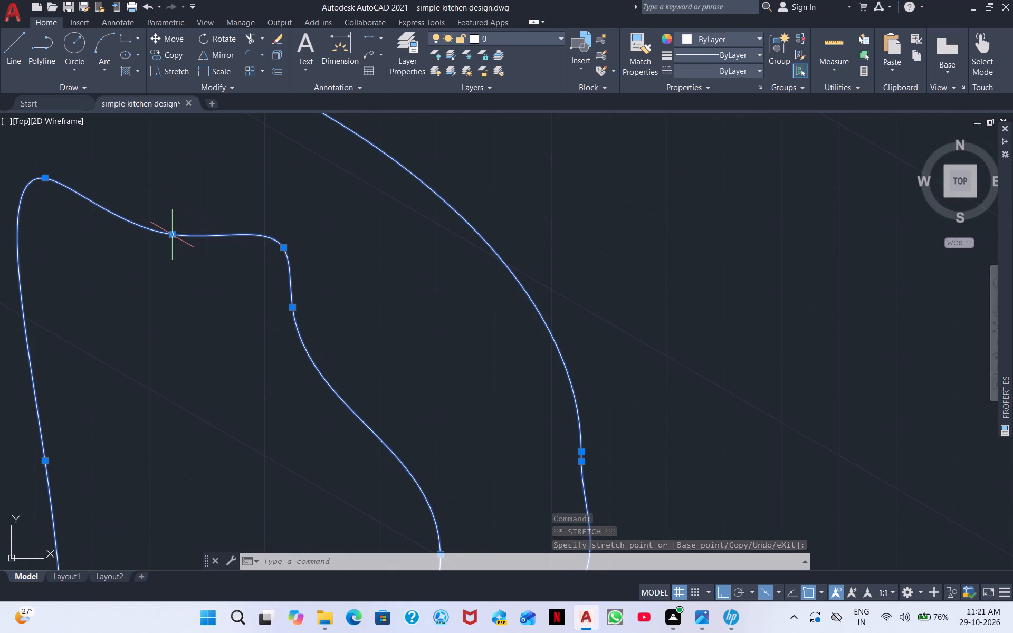
left_click(174, 235)
left_click(177, 151)
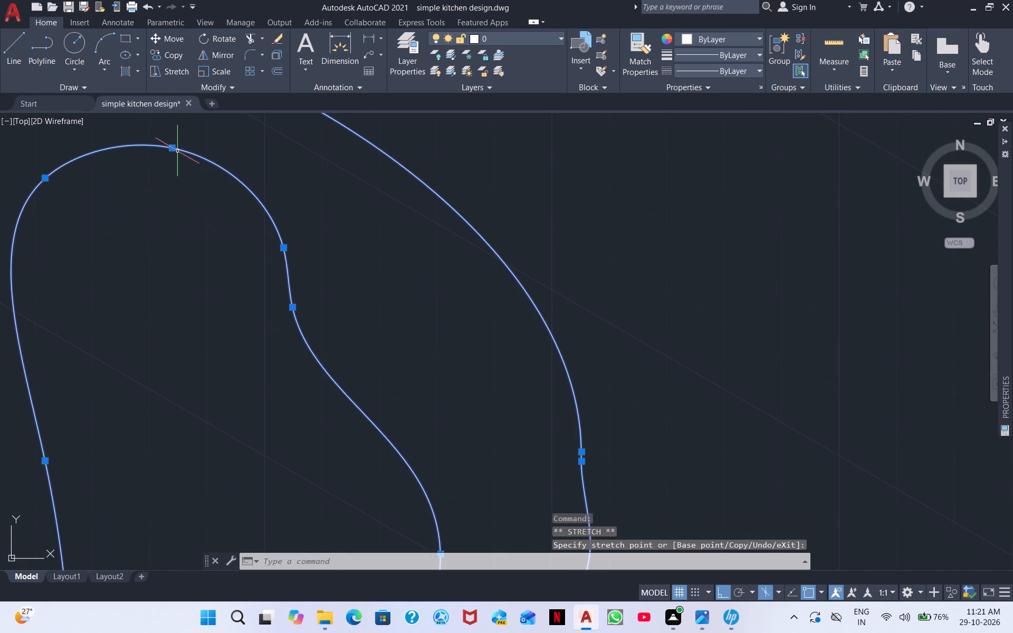
Stretch the two kink fit points on the tip side of the spout's inner curve, one outward and the other up toward the outer curve.
scroll(255, 245, "down", 3)
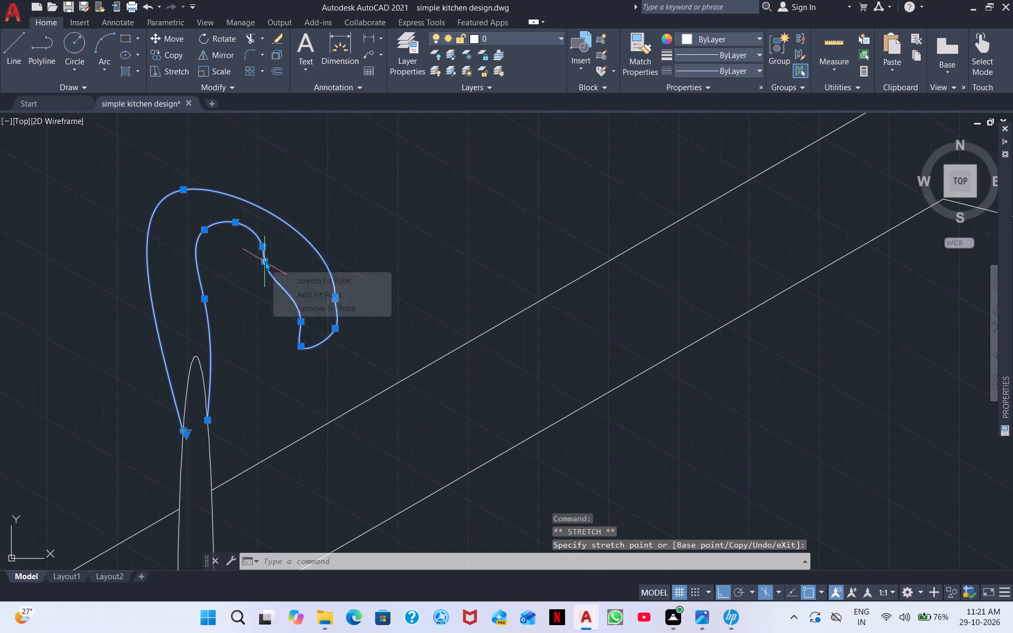
left_click(265, 261)
left_click(277, 260)
left_click(261, 246)
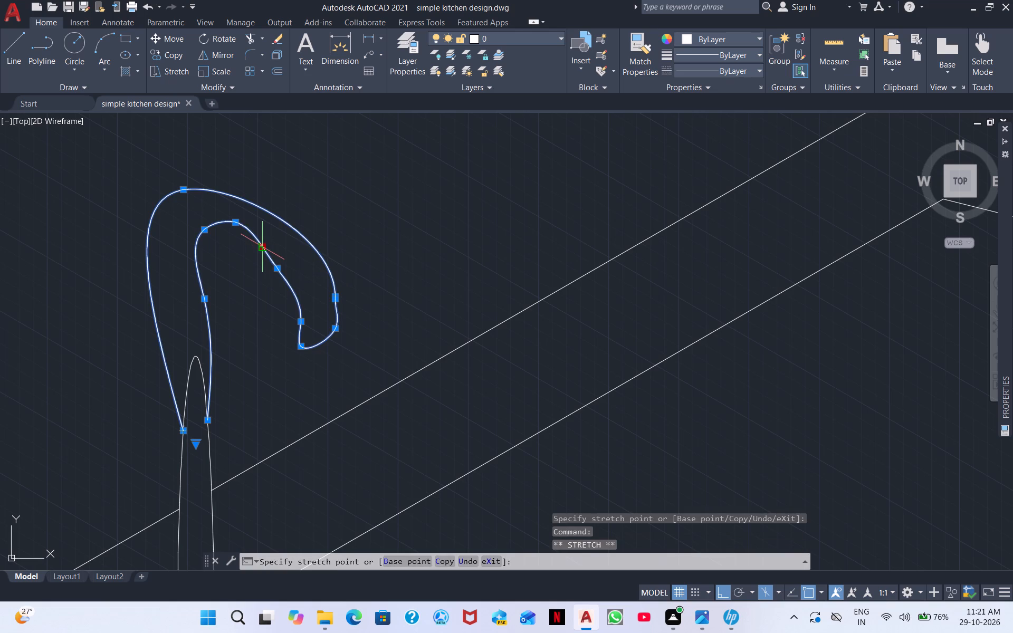
left_click(269, 235)
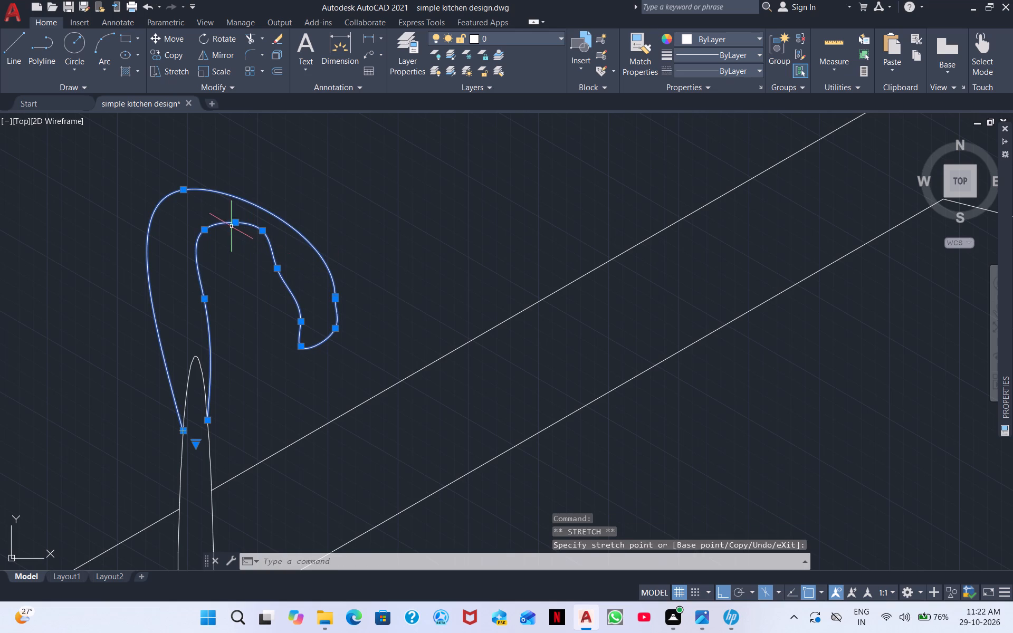
Reshape the spout's arch by shifting the two inner top fit points toward the neck side and up, and raising the outer top fit point.
left_click(202, 232)
left_click(183, 233)
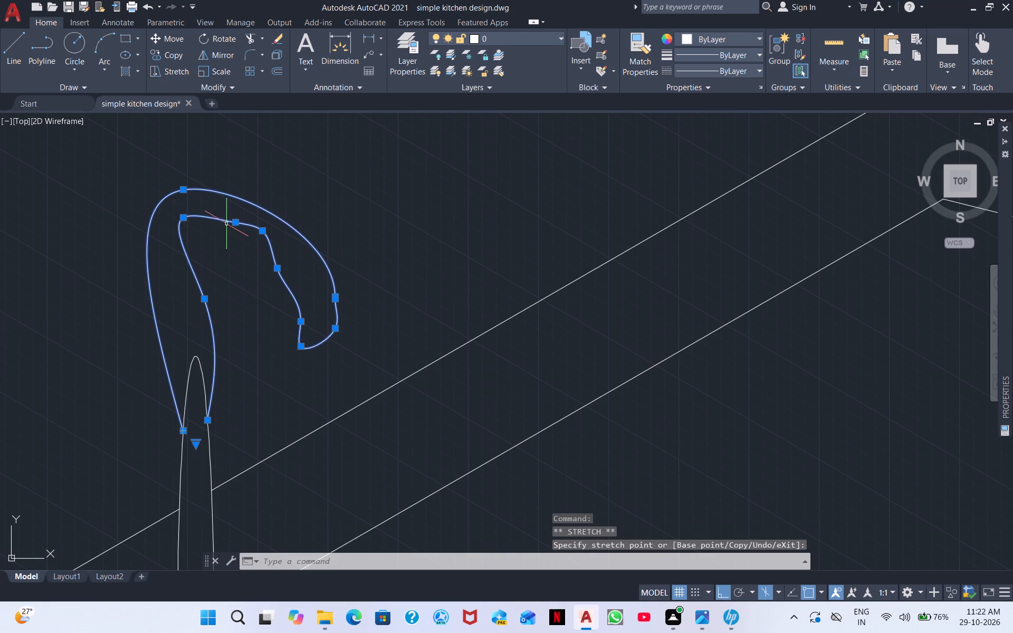
left_click(235, 223)
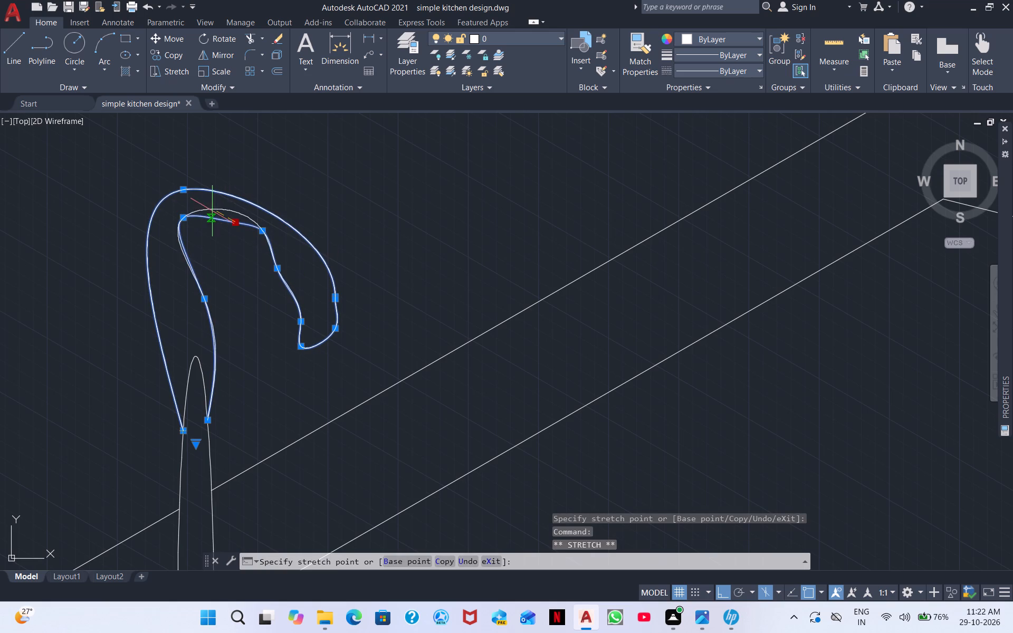
left_click(208, 212)
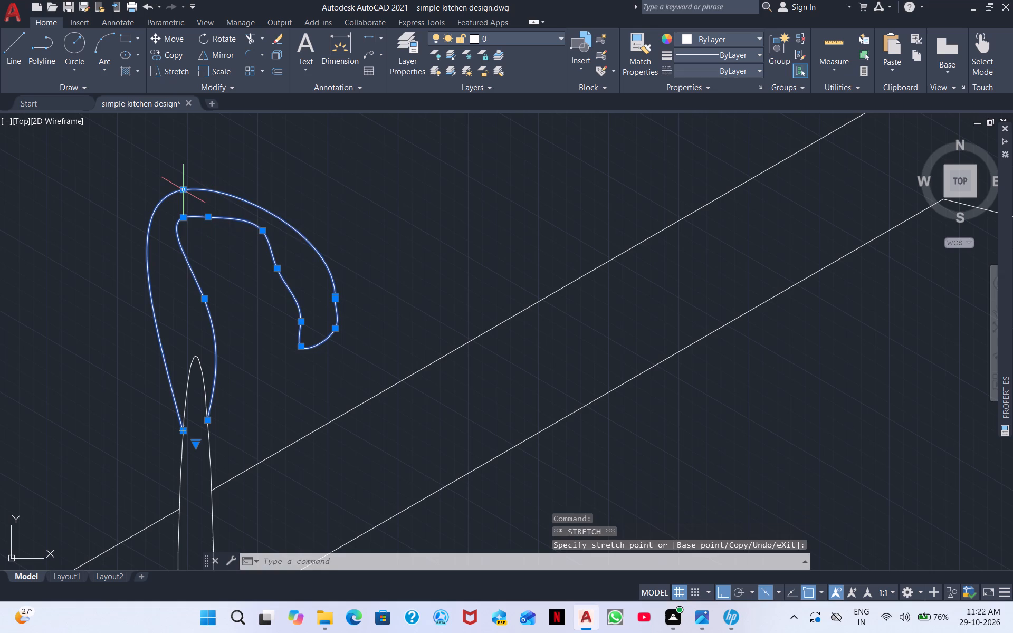
left_click(181, 190)
left_click(188, 171)
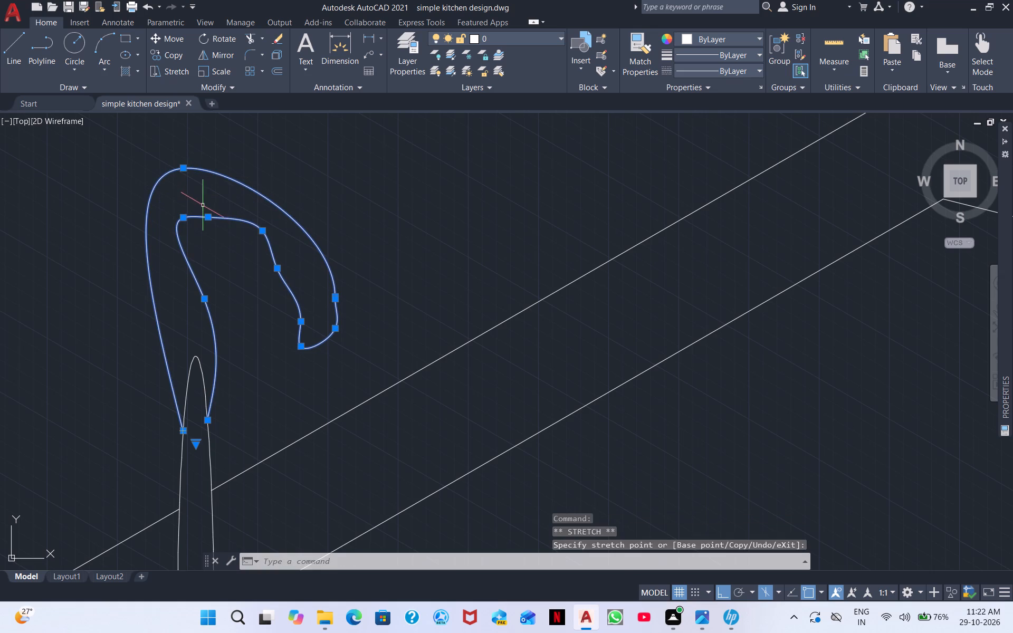
left_click(186, 219)
left_click(184, 218)
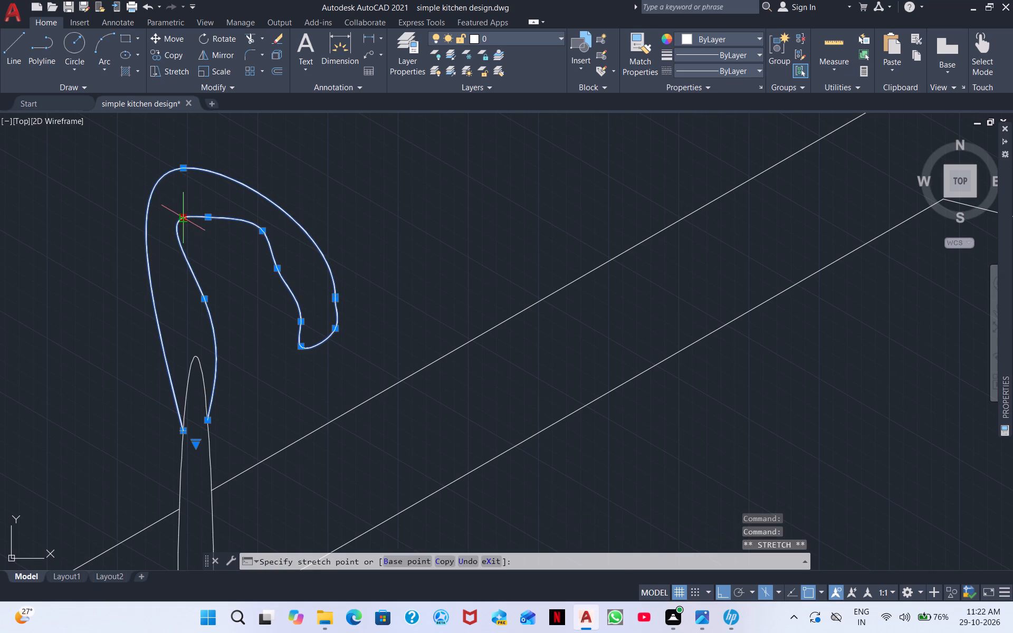
left_click(189, 196)
left_click(206, 214)
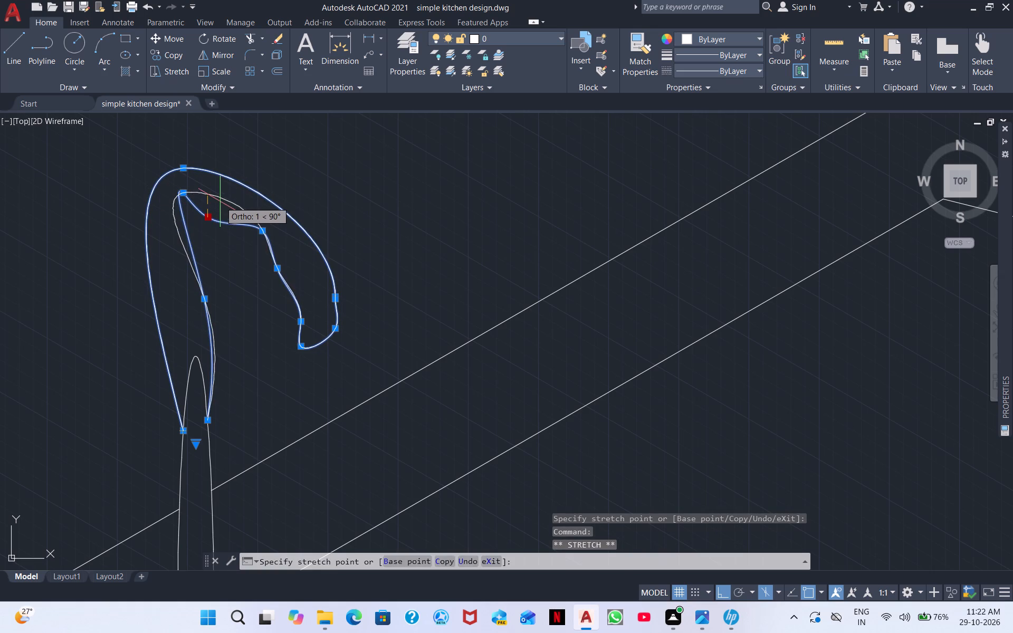
left_click(221, 200)
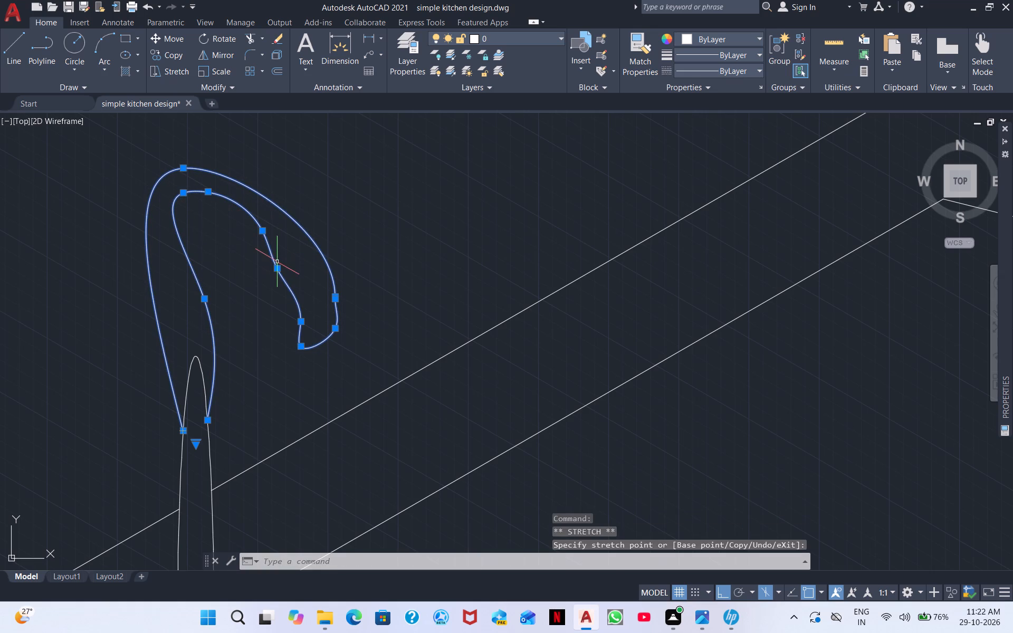
Stretch the lower kink fit point on the tip side of the spout's inner curve up about 1 unit.
left_click(278, 267)
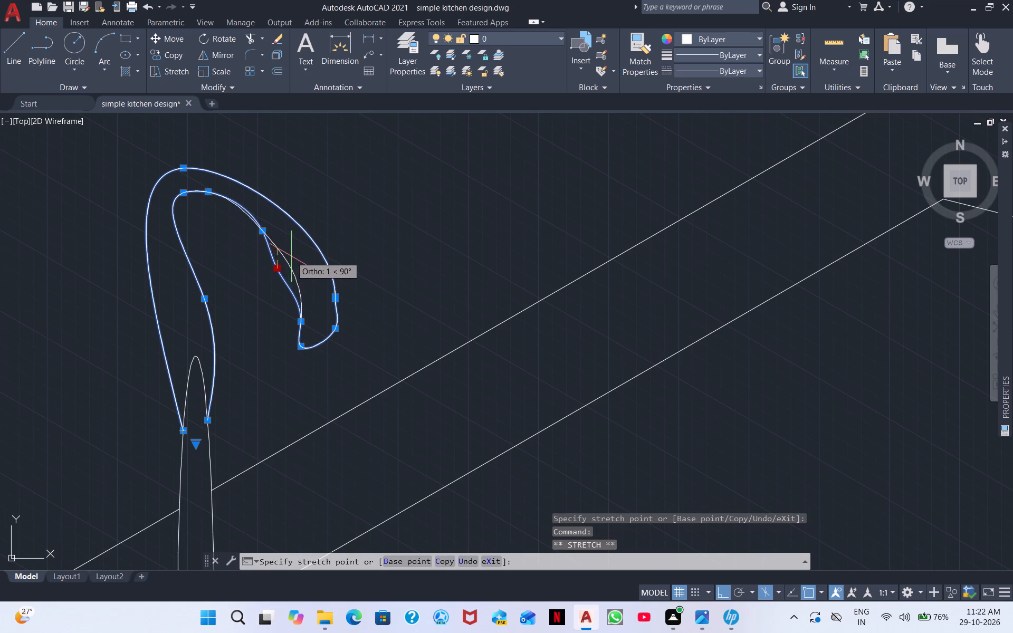
left_click(292, 255)
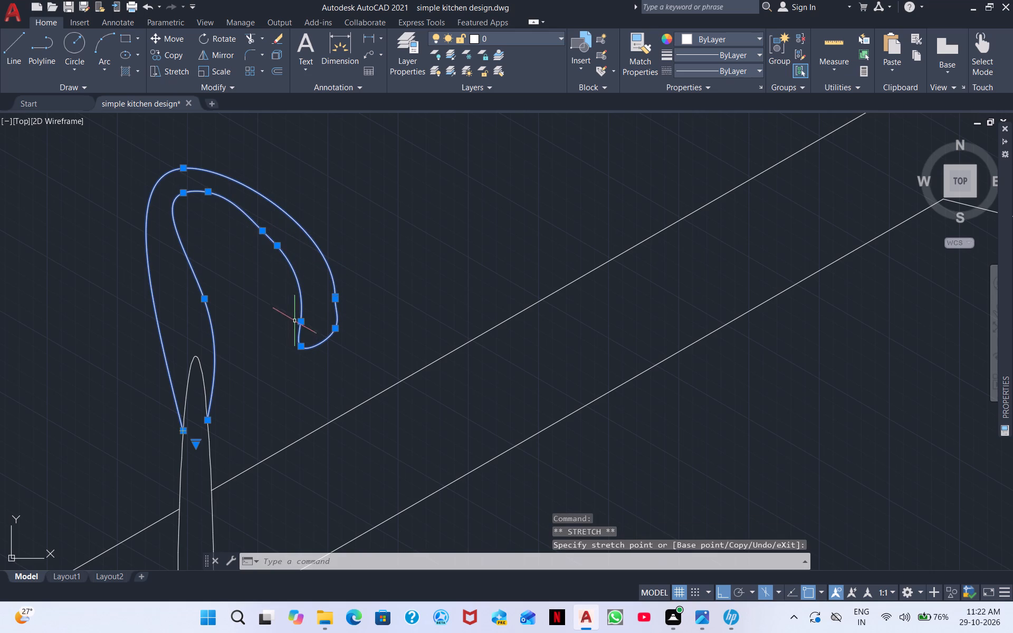
Flare the spout's tip by stretching its lowest inner fit point toward the neck and its lower outer fit point slightly outward and down.
left_click(301, 345)
left_click(283, 324)
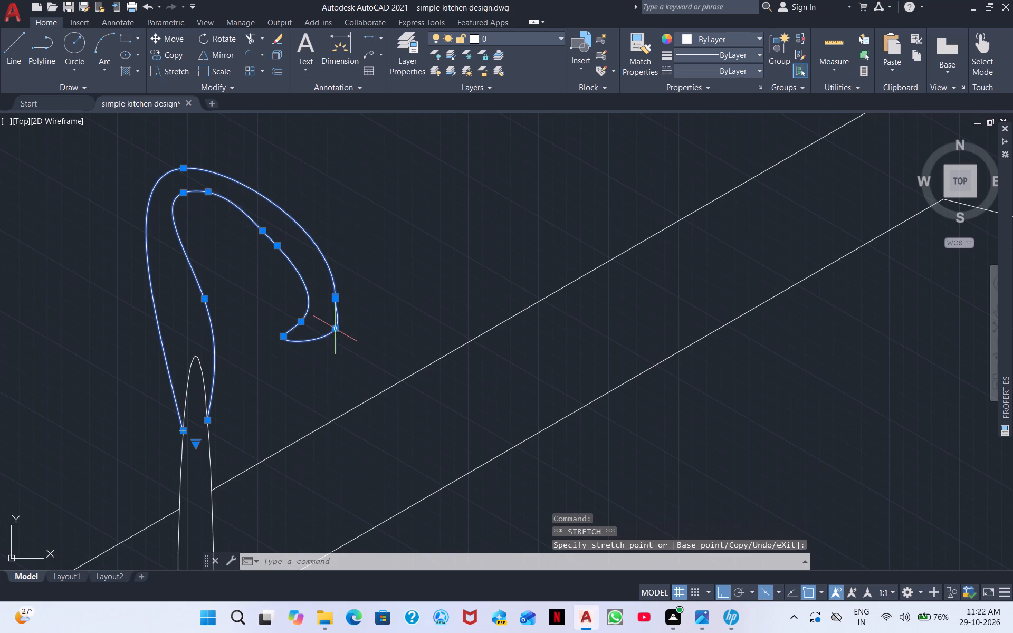
left_click(338, 328)
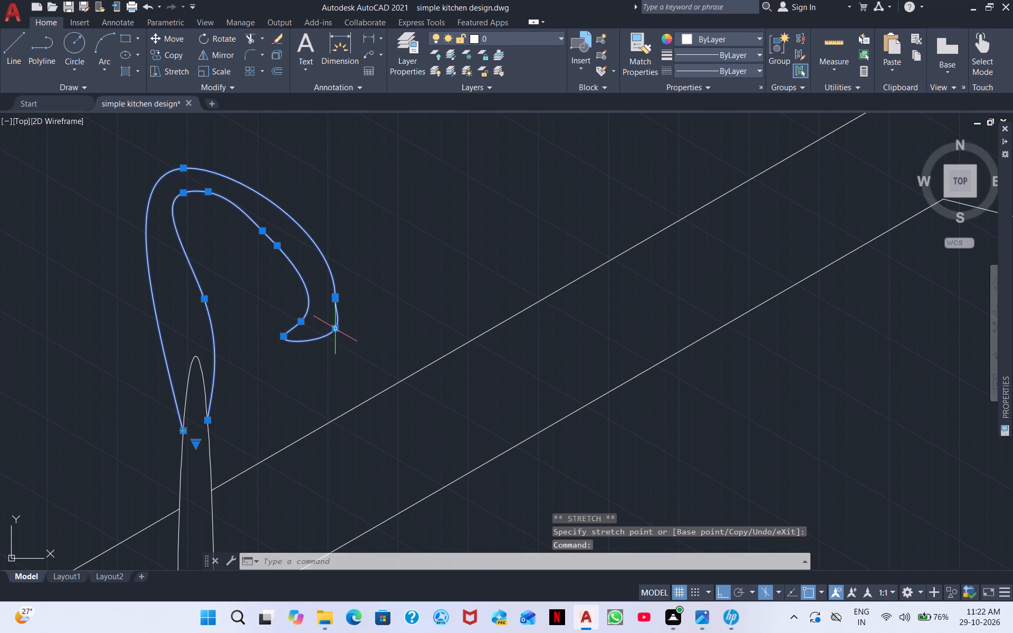
left_click(335, 328)
left_click(343, 340)
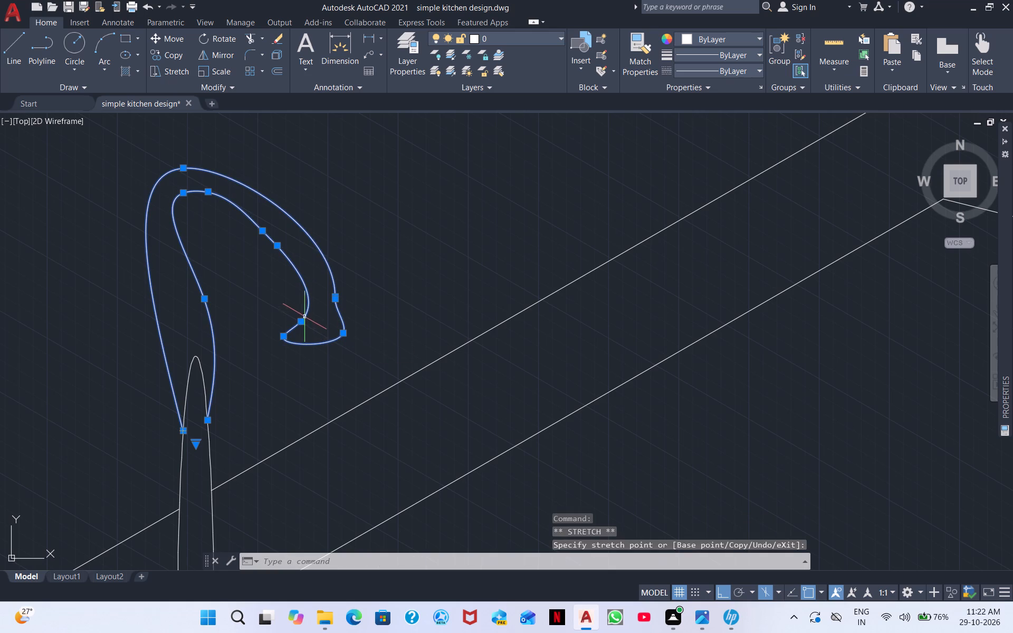
Stretch the neck fit point of the spout's inner curve toward the outer curve to narrow the neck, and deselect the spline.
left_click(205, 299)
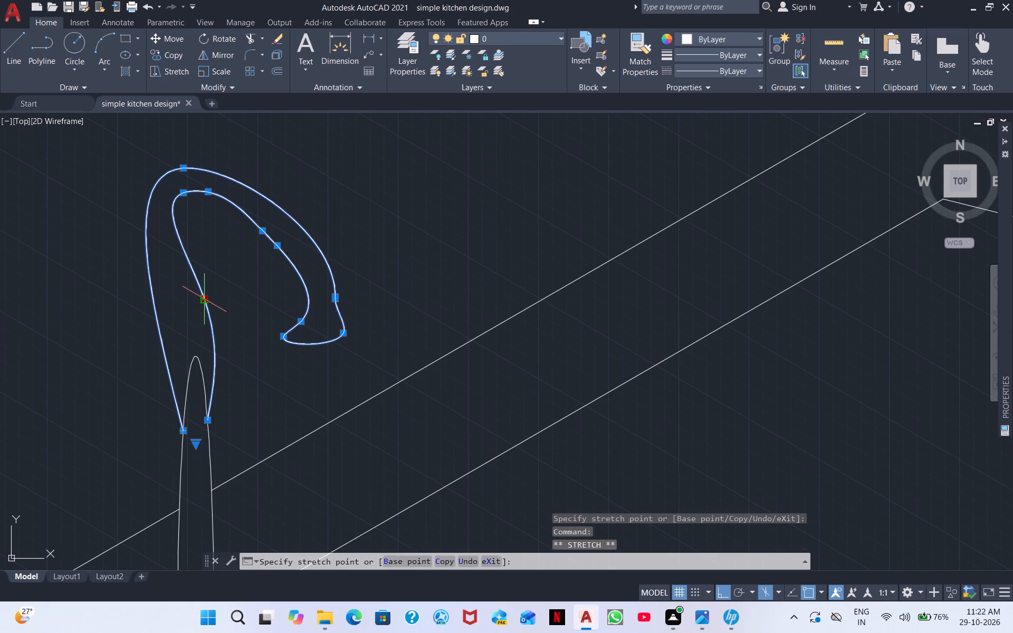
left_click(189, 303)
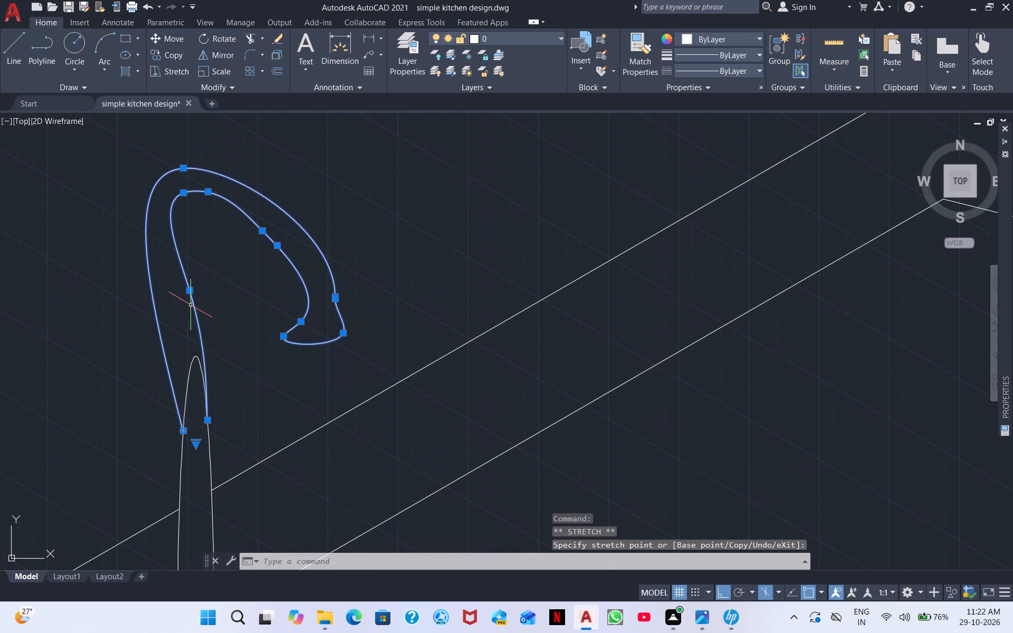
scroll(207, 312, "down", 3)
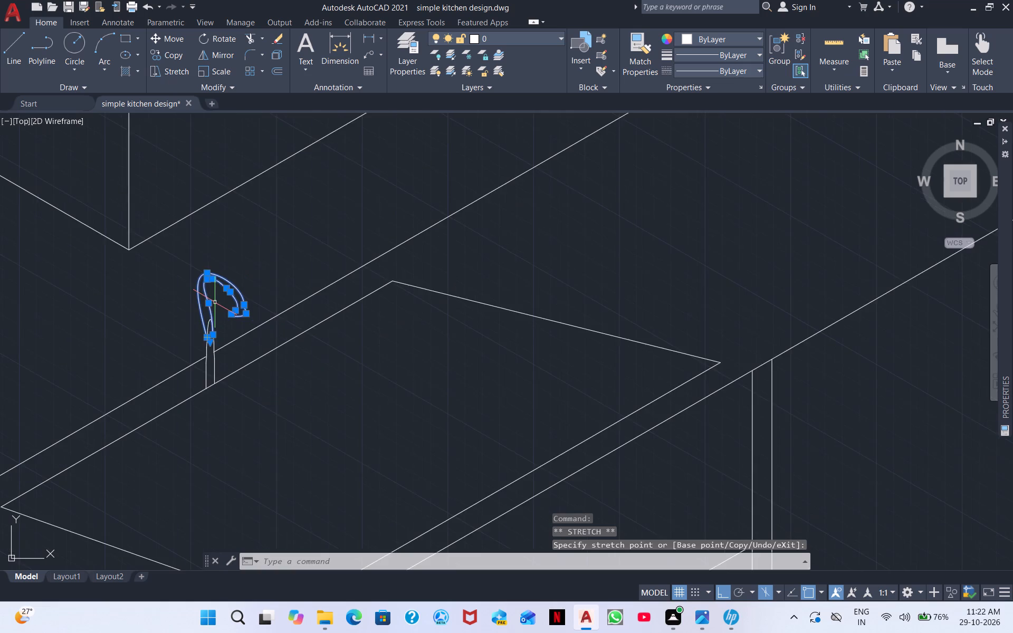
scroll(215, 300, "up", 3)
scroll(215, 300, "down", 2)
right_click(320, 227)
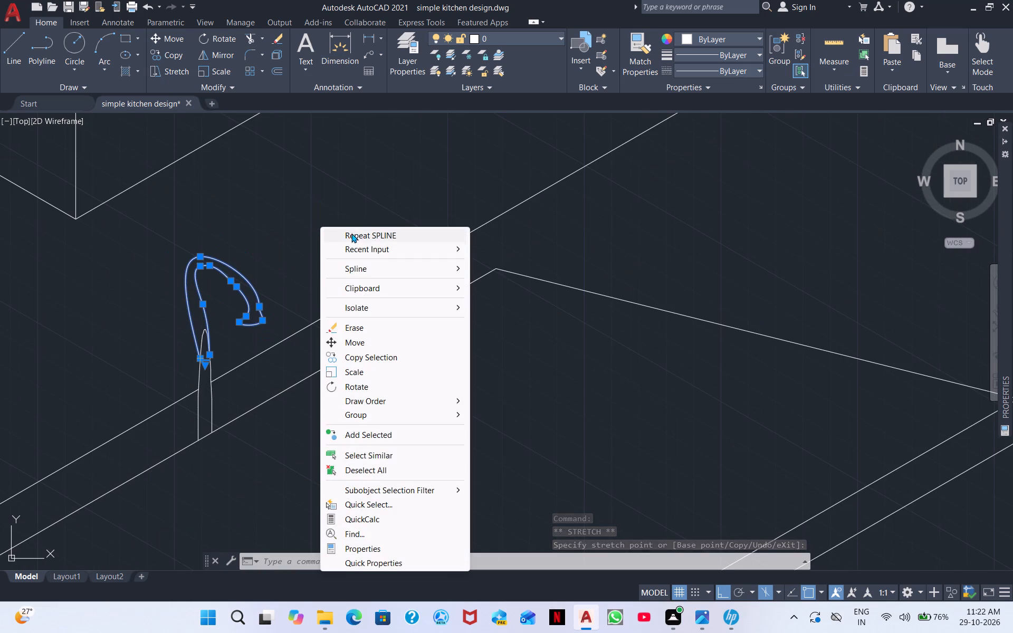
key("Escape")
key("Escape")
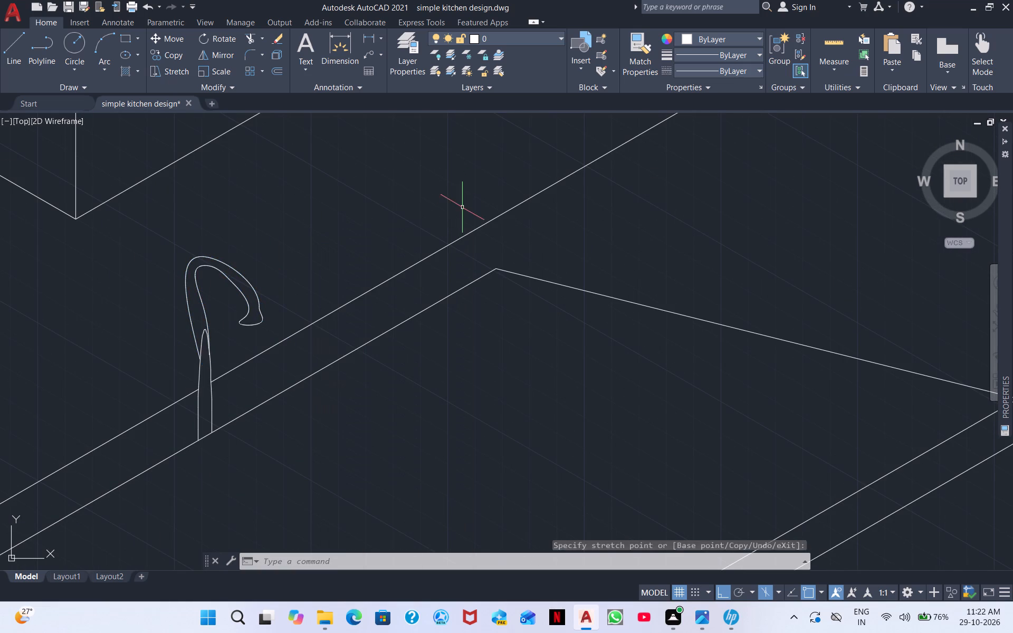
Stretch a fit point on the spout's outer curve just above the tip down close to the tip's outer corner, and deselect the spline.
scroll(294, 299, "down", 2)
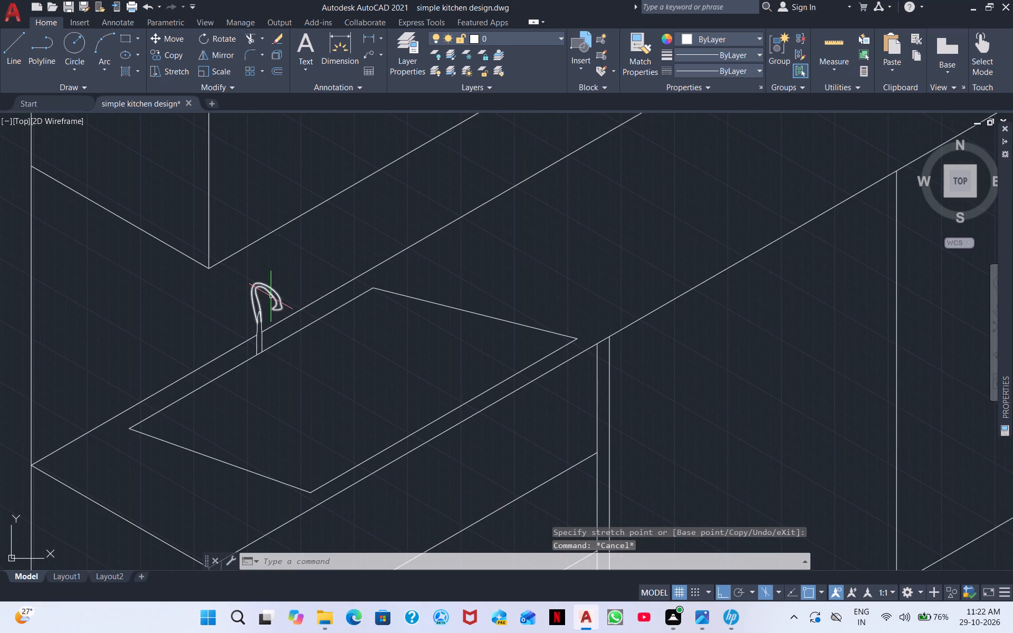
scroll(271, 296, "up", 3)
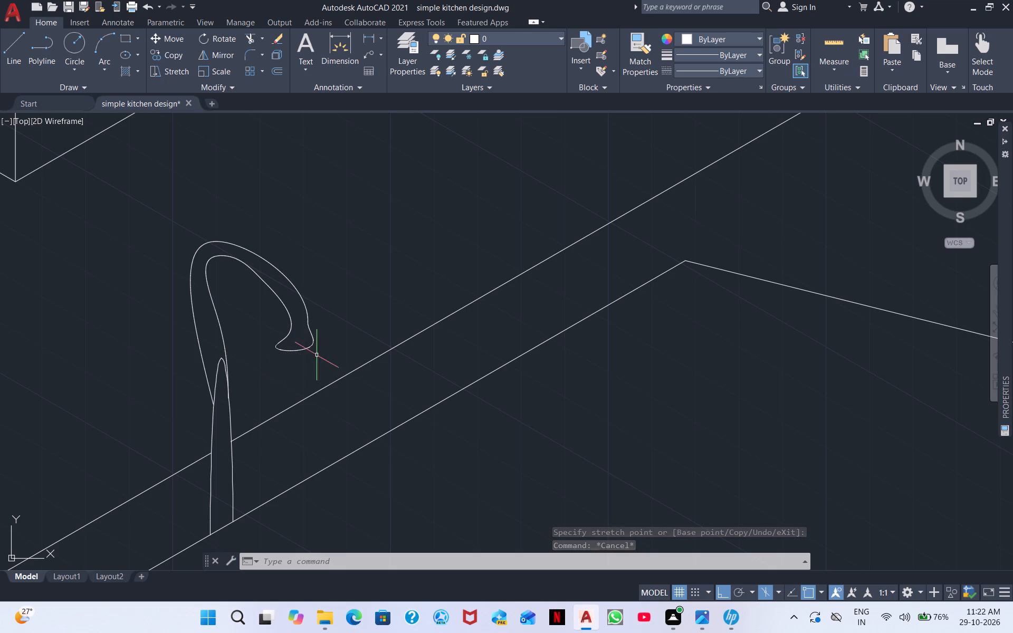
left_click(199, 339)
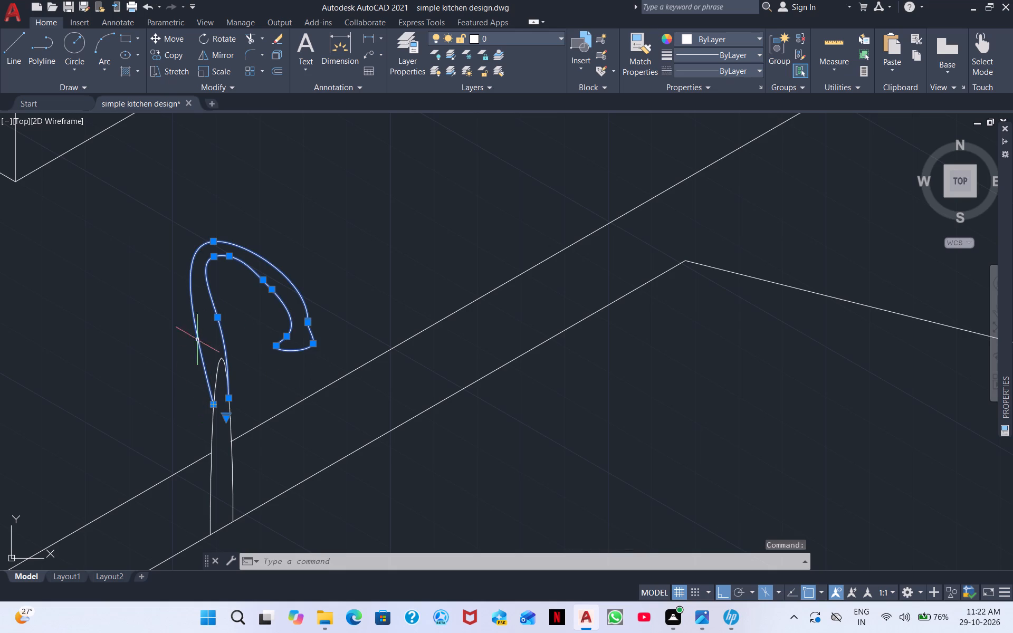
left_click(191, 292)
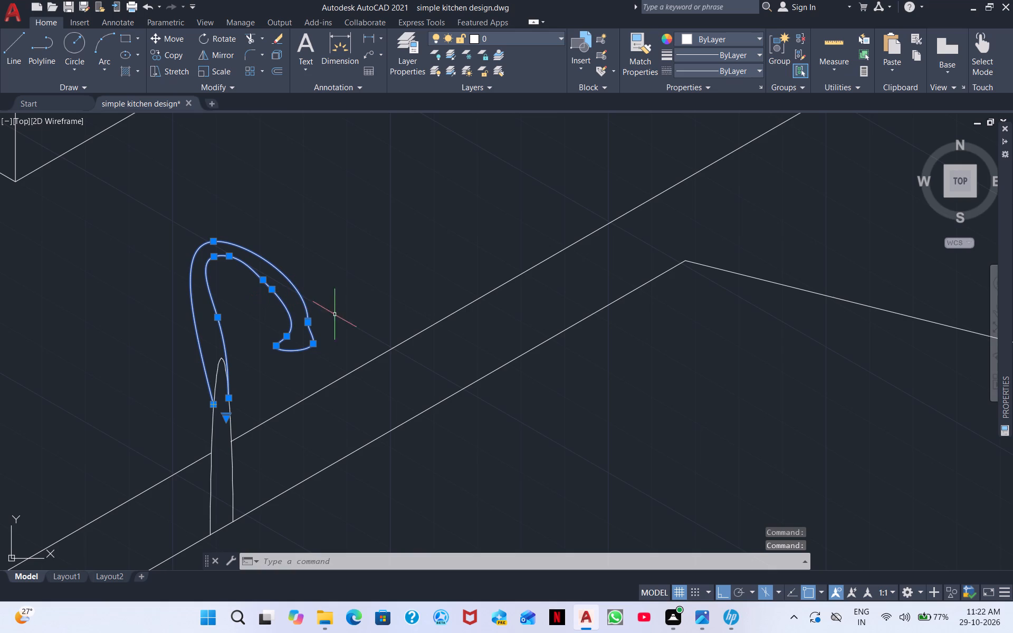
left_click(309, 323)
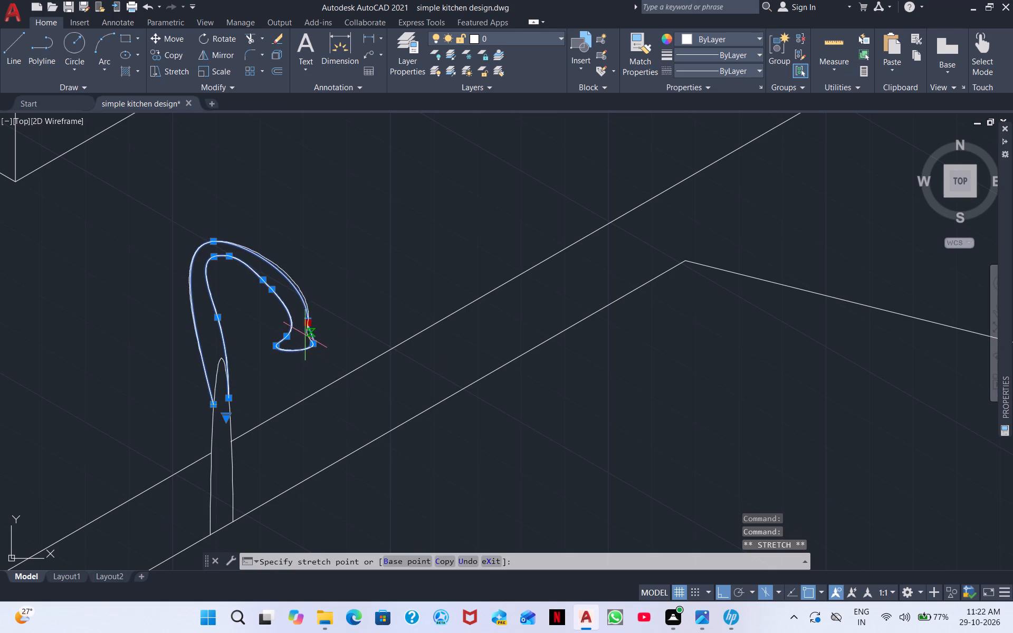
left_click(301, 338)
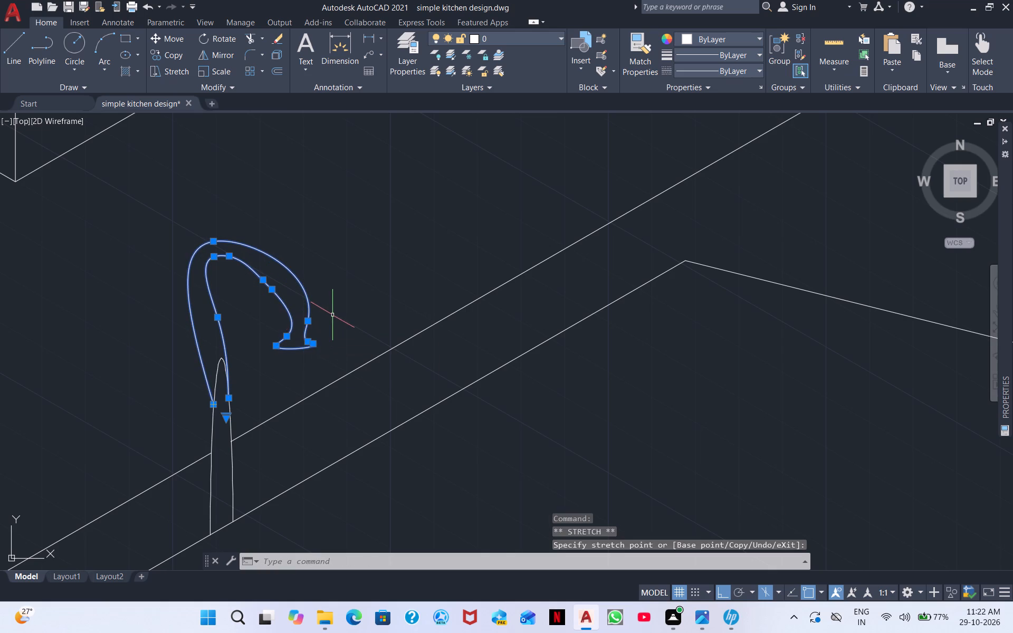
key("Escape")
Draw a line inside the sink outline, parallel to its long sides, connecting its two short edges.
scroll(345, 280, "down", 6)
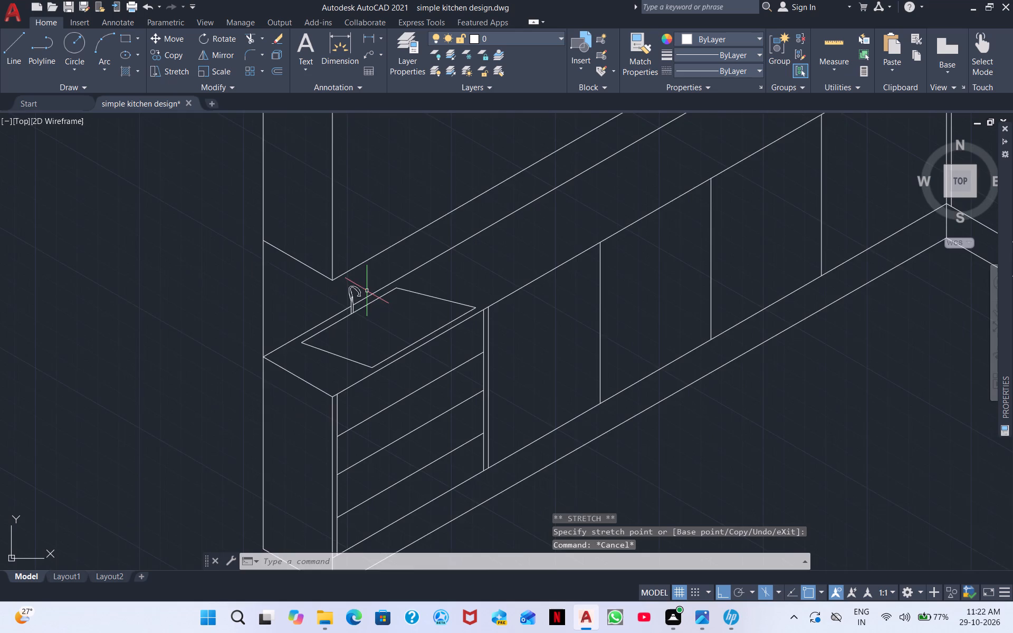
middle_click_drag(492, 367, 295, 369)
scroll(230, 371, "up", 2)
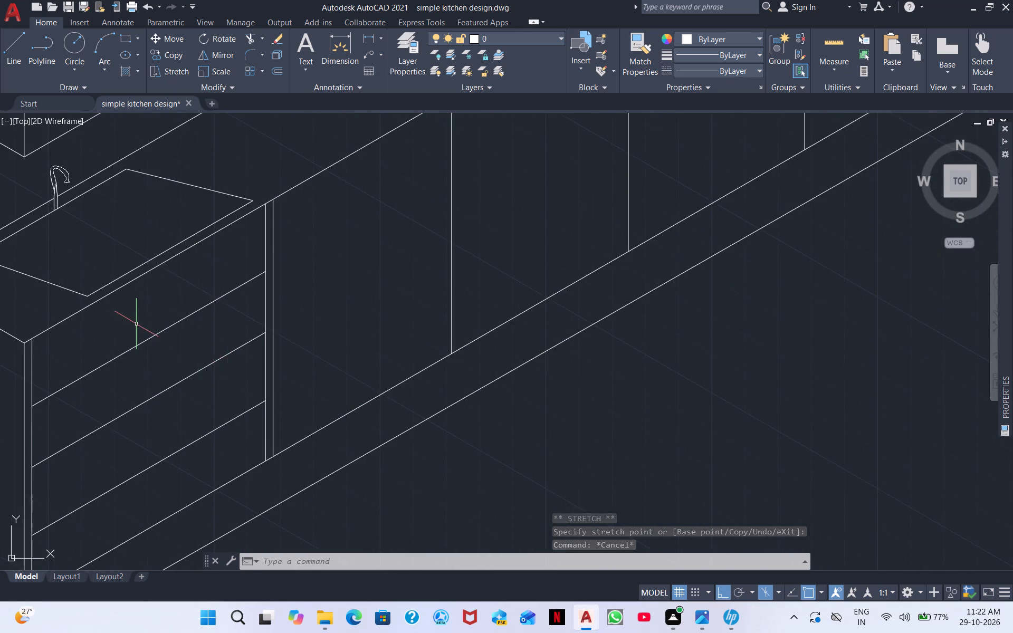
middle_click_drag(136, 324, 127, 357)
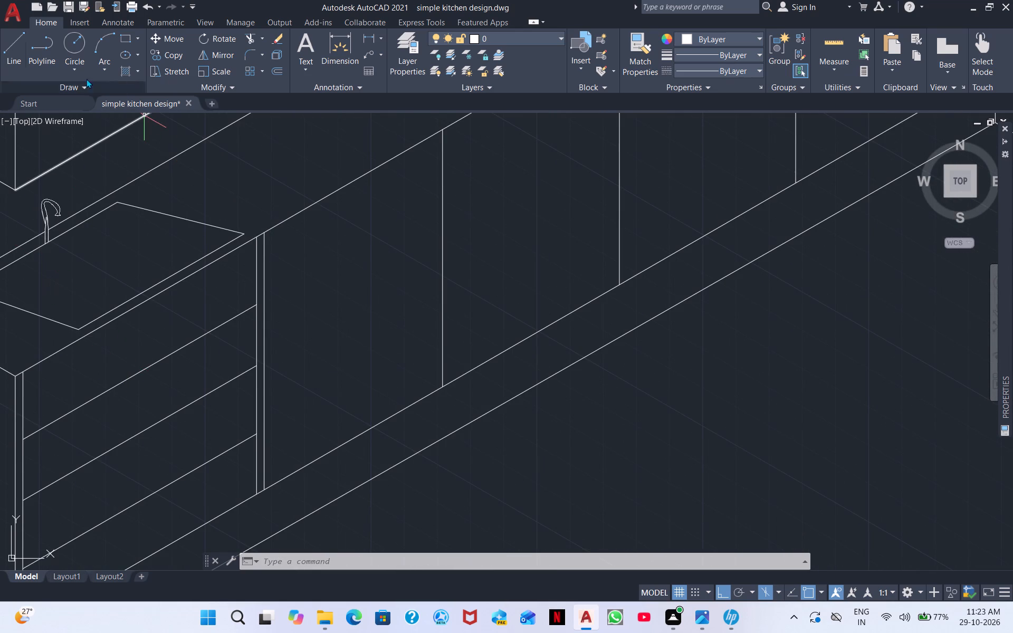
left_click(9, 60)
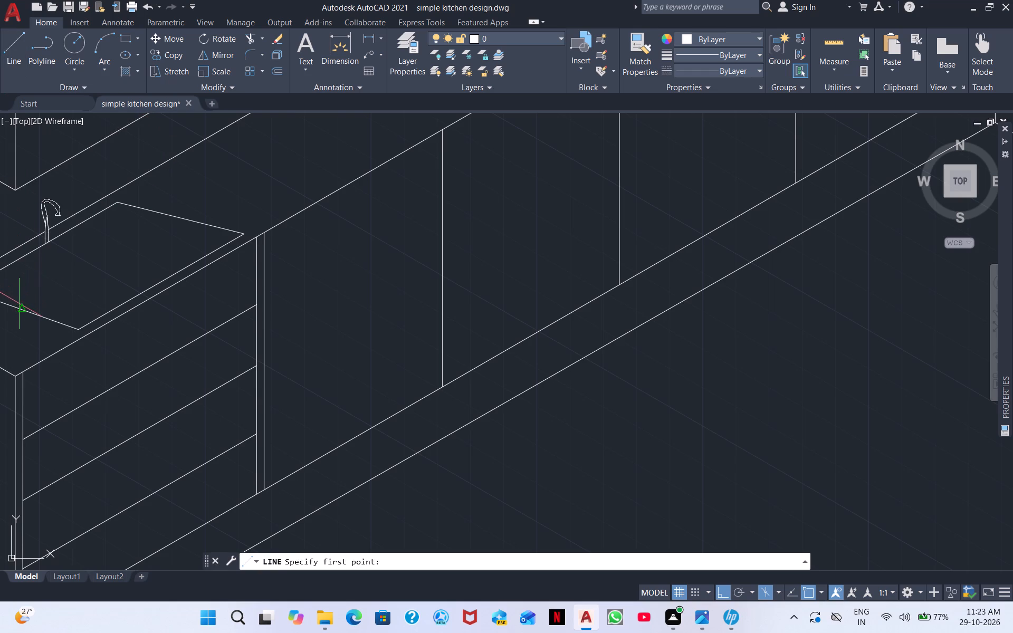
left_click(18, 306)
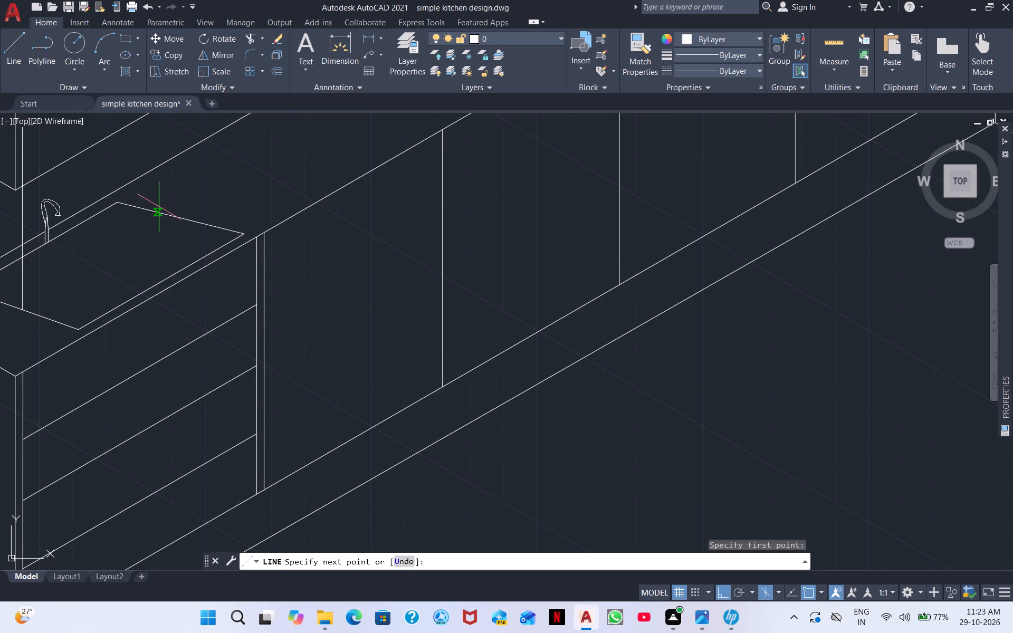
left_click(177, 216)
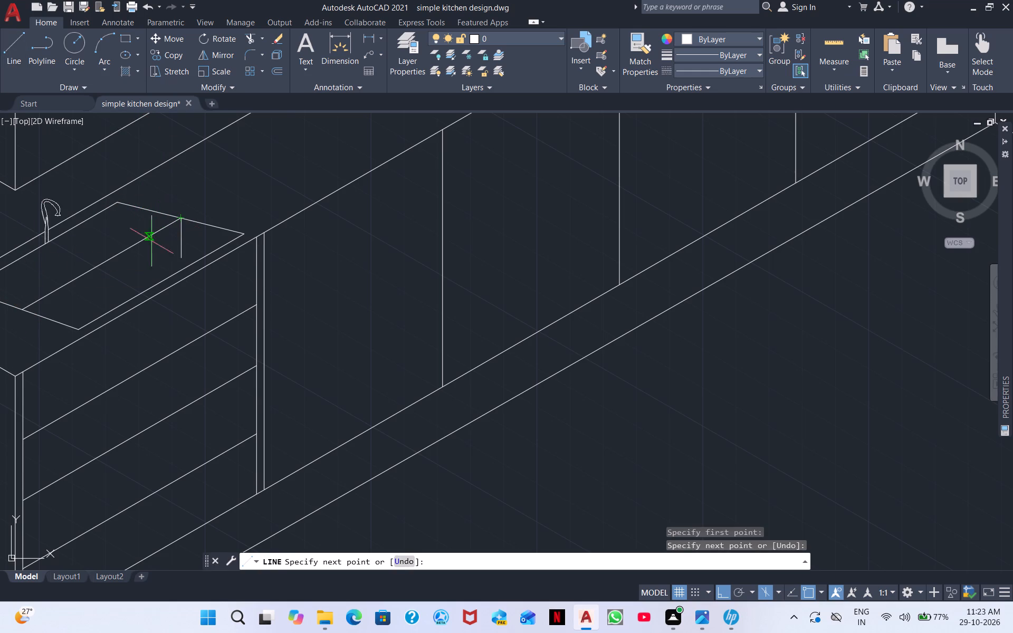
right_click(203, 203)
left_click(230, 213)
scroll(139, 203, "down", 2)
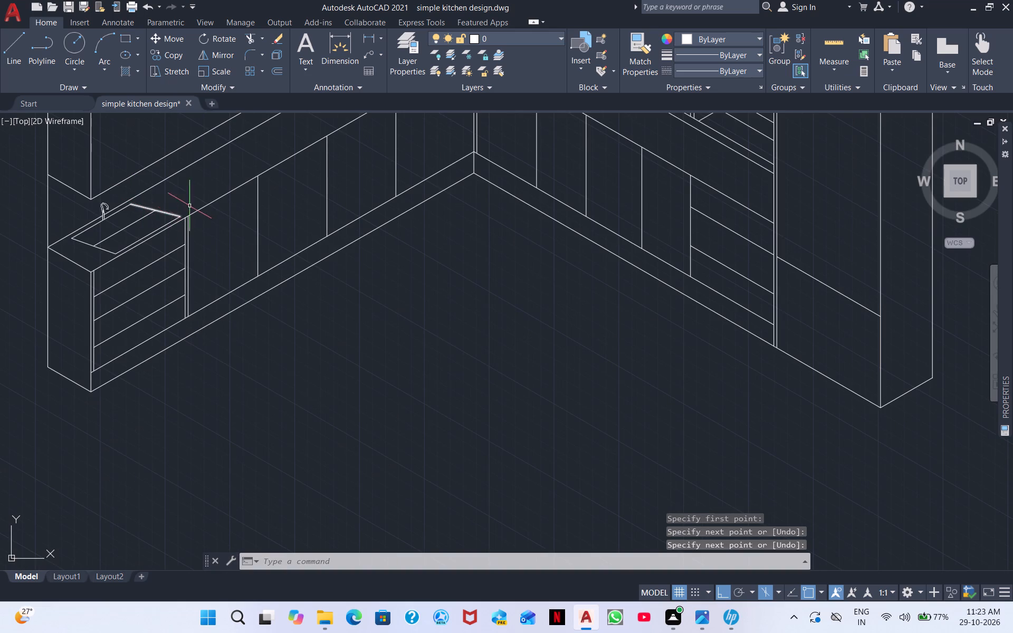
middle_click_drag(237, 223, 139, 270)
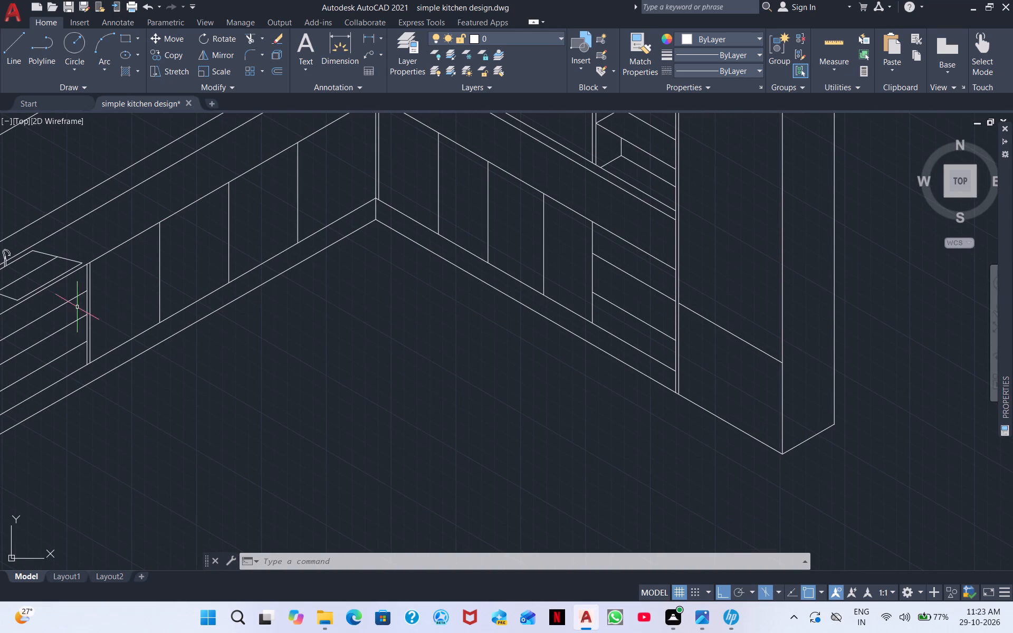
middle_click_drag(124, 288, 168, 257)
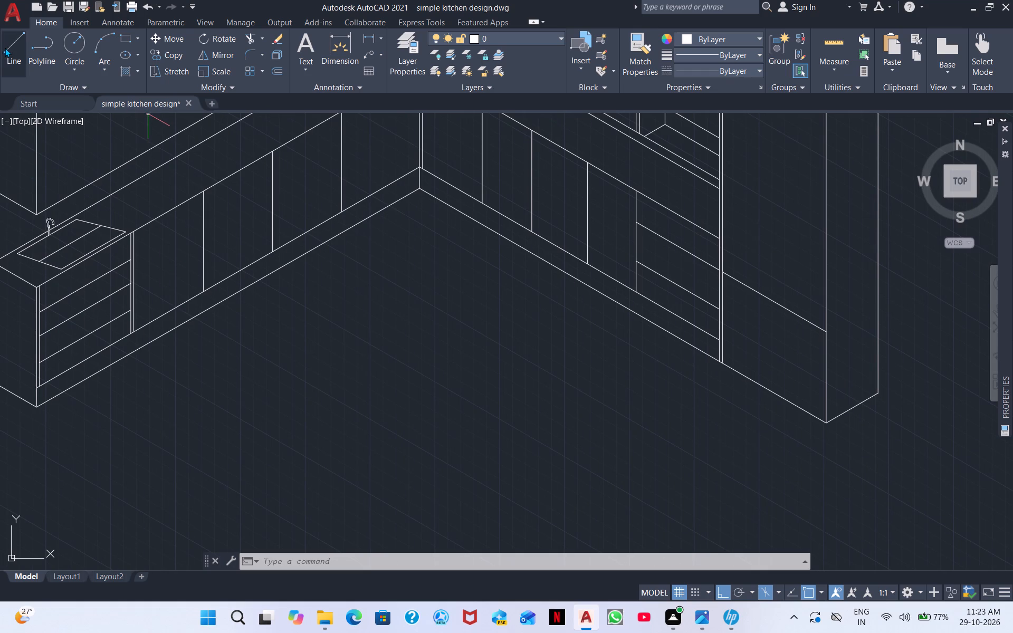
Draw a thin closed handle outline with lines on the top drawer front below the sink, parallel to the drawer's upper edge.
left_click(5, 47)
scroll(72, 289, "up", 4)
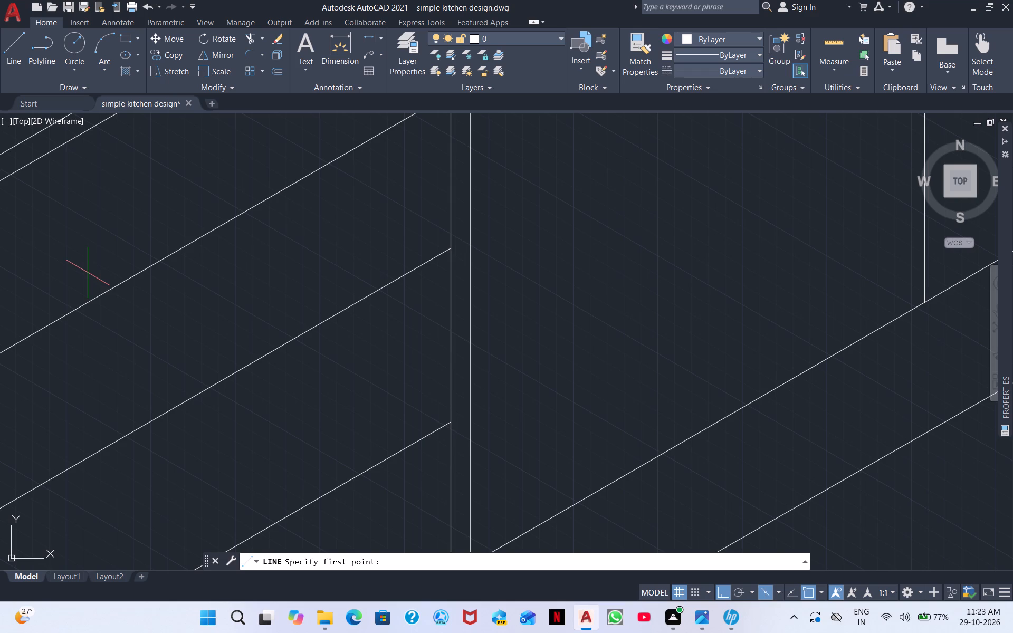
middle_click_drag(114, 226, 141, 365)
scroll(125, 307, "up", 1)
scroll(126, 329, "down", 2)
middle_click_drag(97, 349, 207, 297)
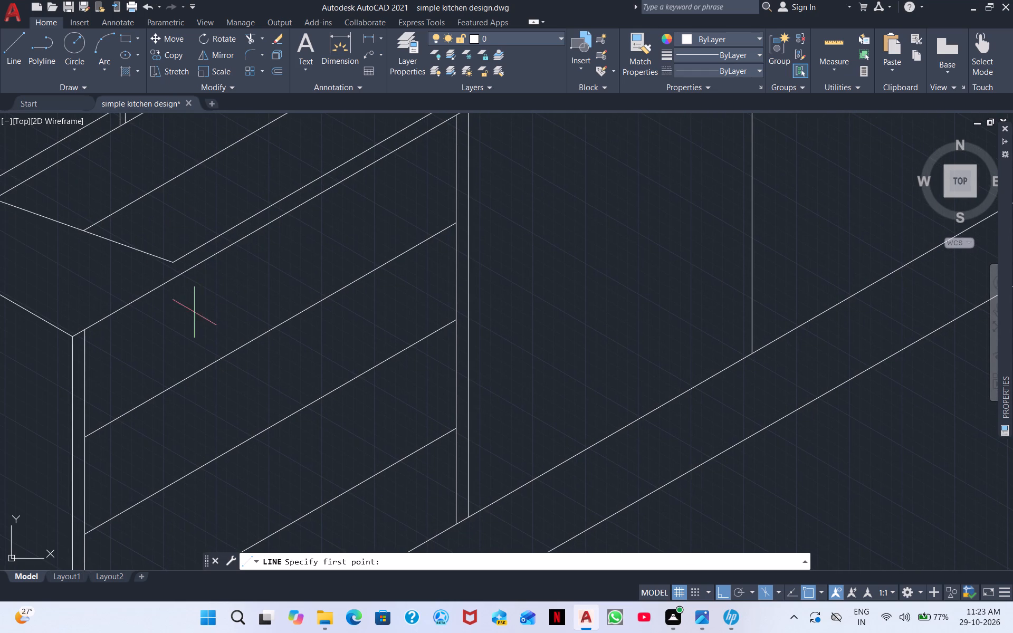
left_click(221, 288)
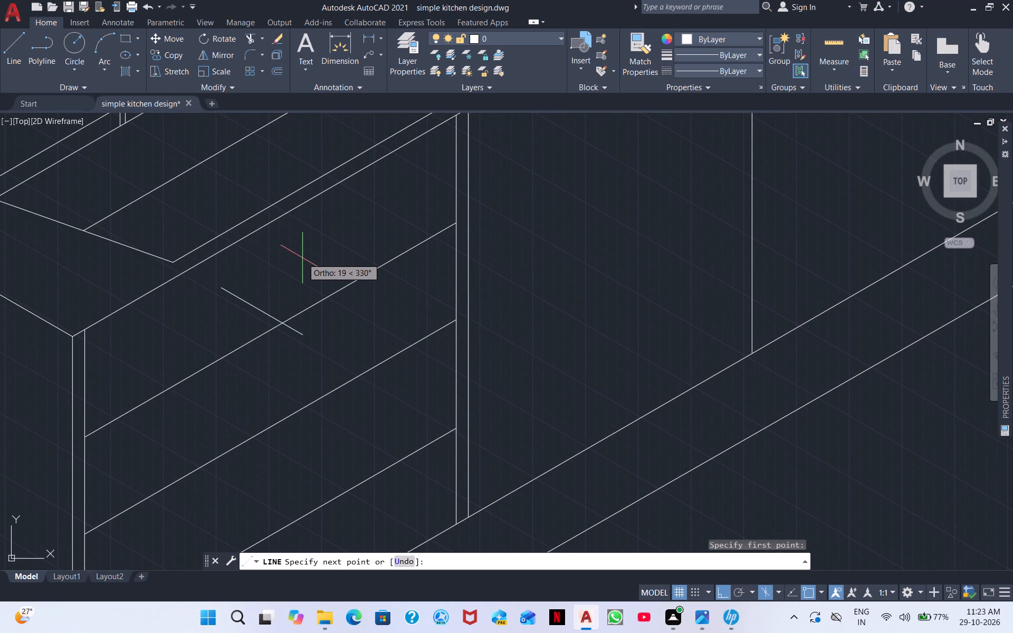
key("F5")
left_click(343, 220)
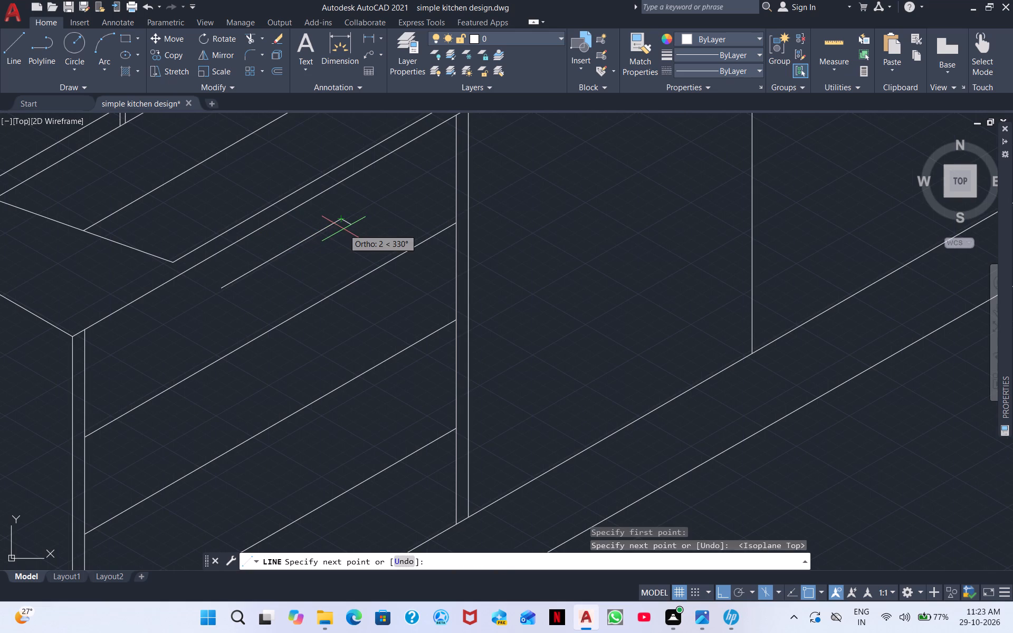
key("F5")
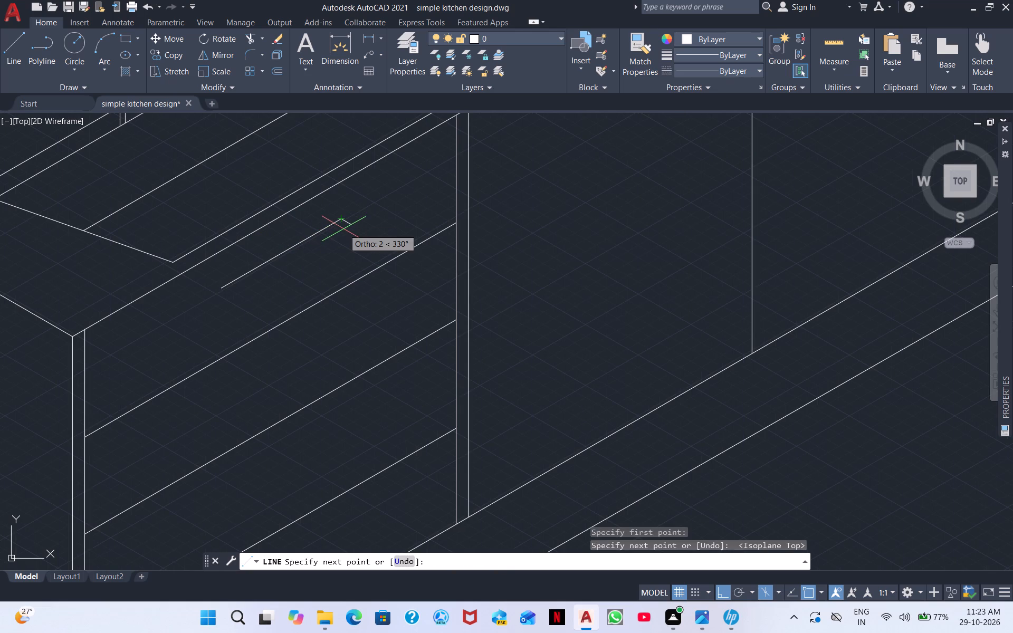
left_click(342, 229)
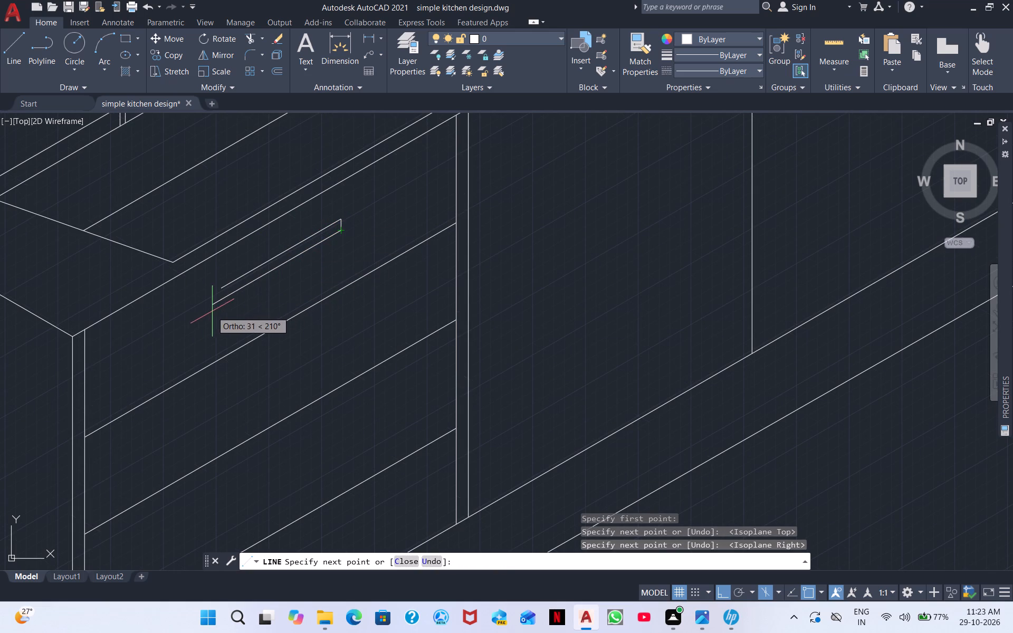
left_click(221, 304)
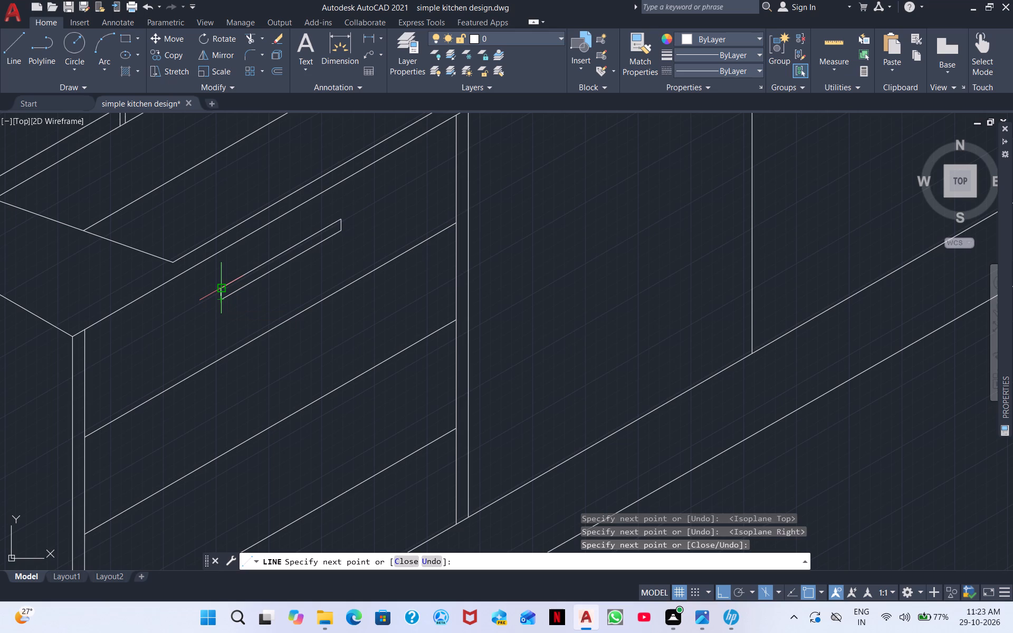
left_click(219, 291)
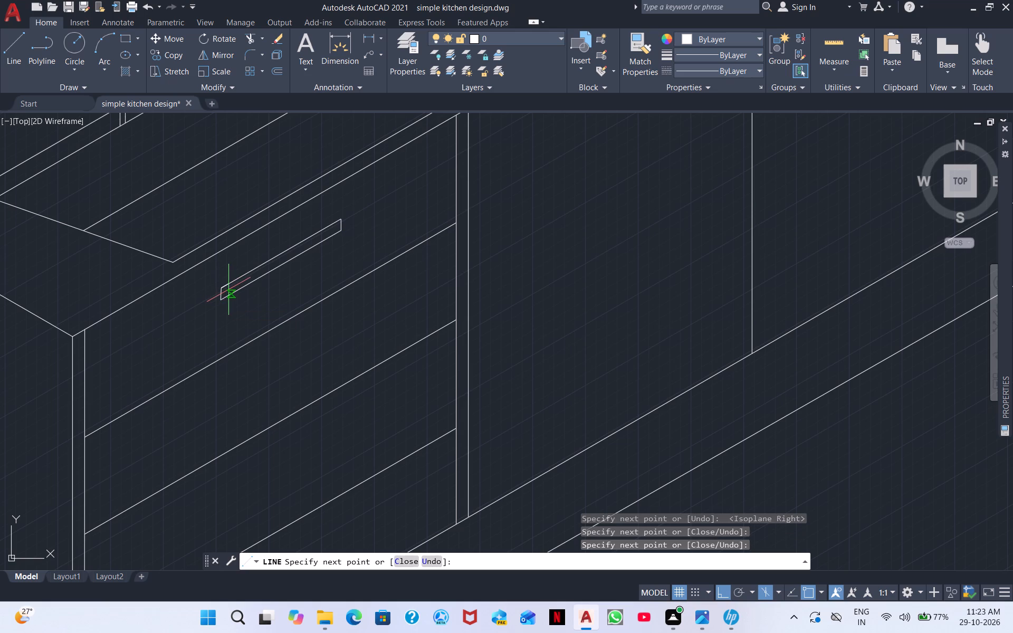
scroll(298, 294, "down", 1)
left_click(295, 287)
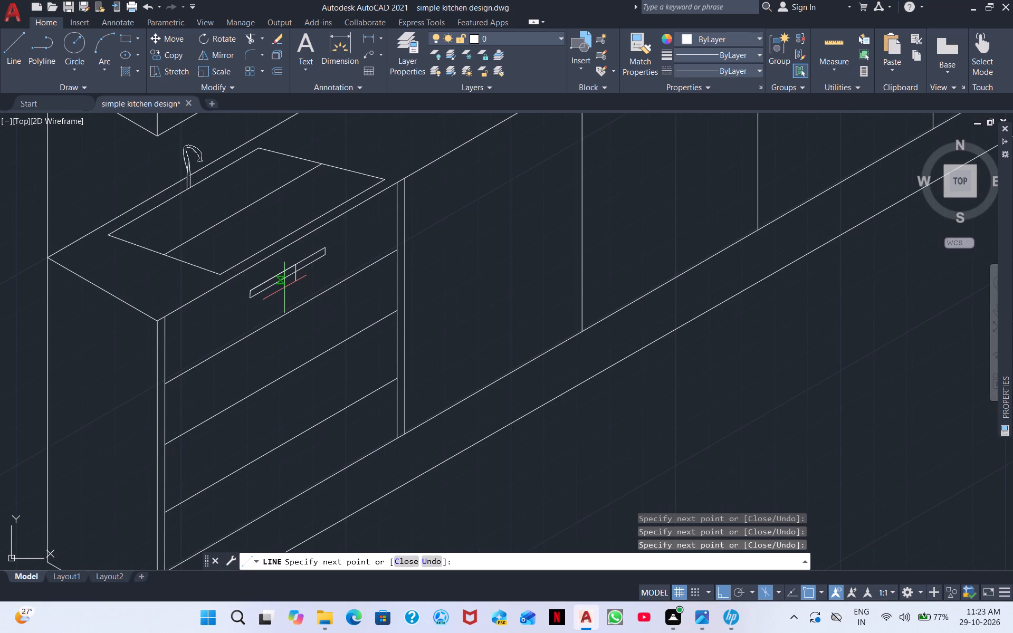
left_click(284, 287)
key("Escape")
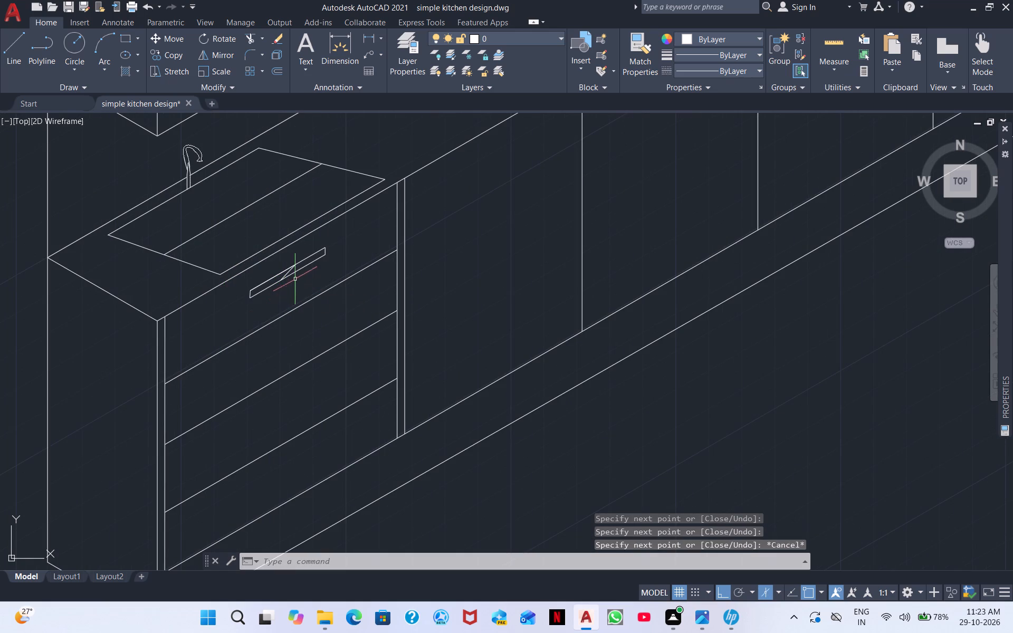
Erase the stray diagonal line across the drawer handle and the extra line overlapping its upper edge.
scroll(279, 267, "up", 4)
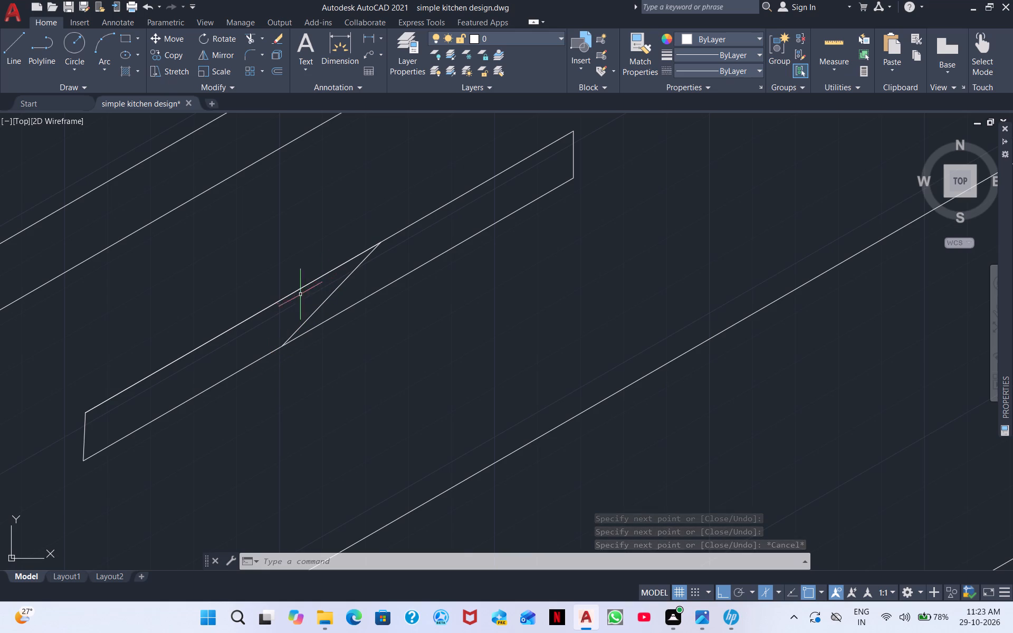
left_click(328, 298)
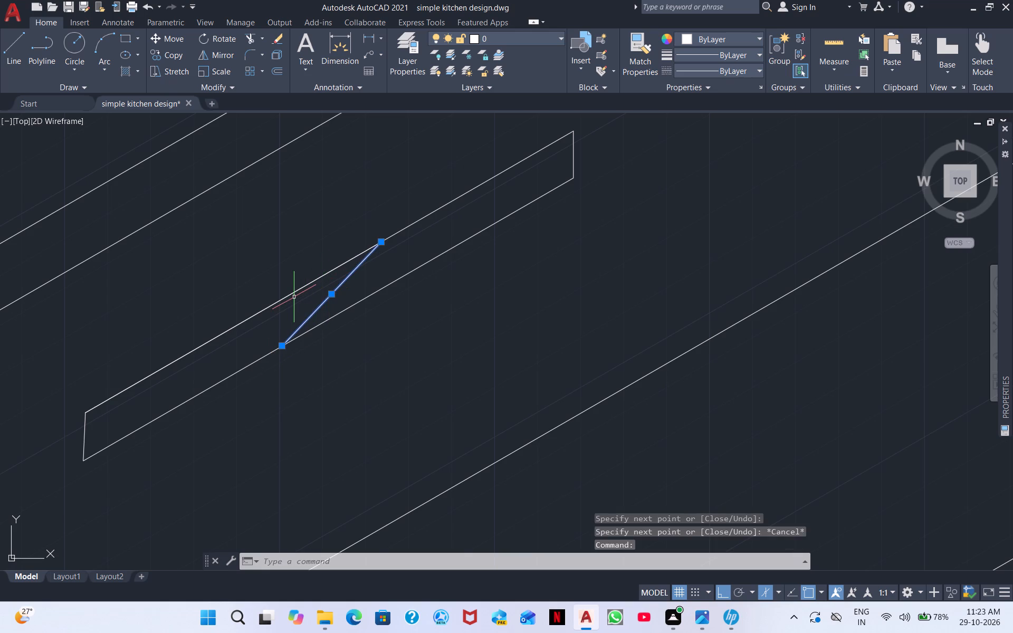
left_click(295, 290)
right_click(247, 261)
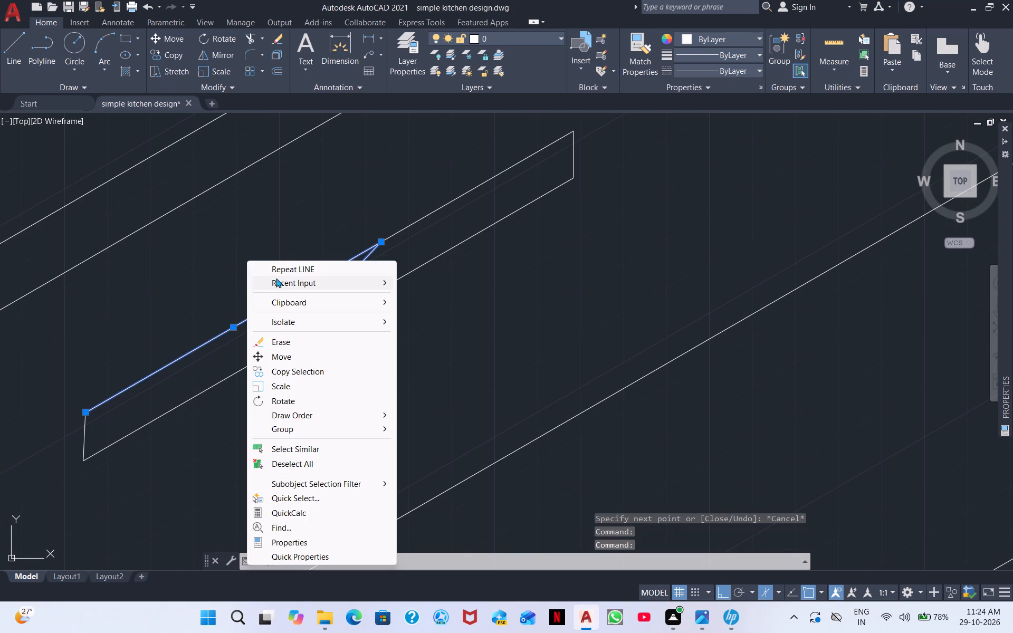
left_click(303, 342)
scroll(294, 315, "down", 2)
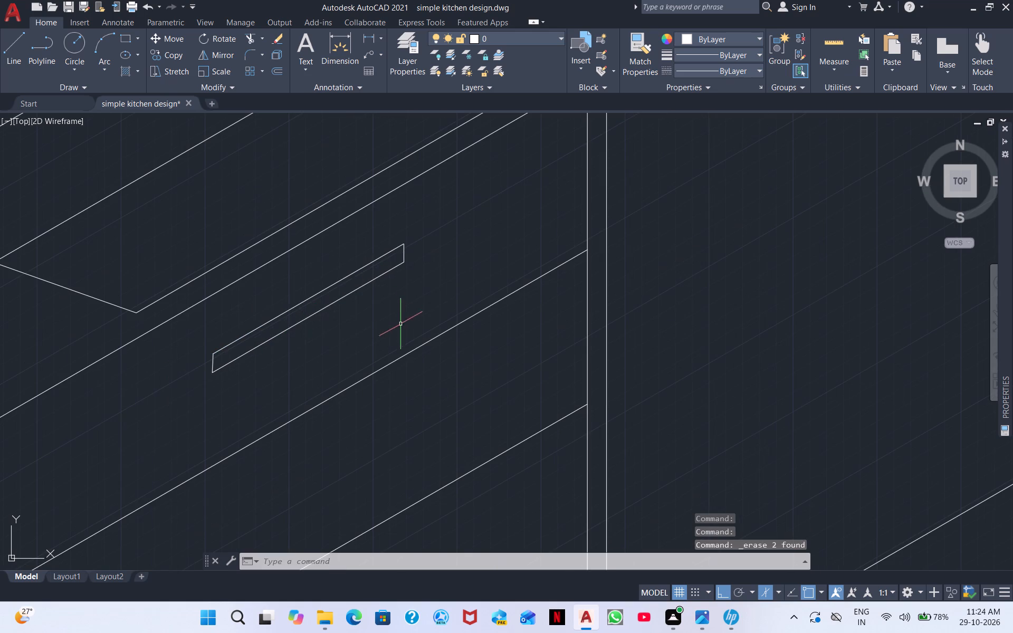
Copy the drawer handle straight down onto each of the three drawer fronts below it.
left_click(400, 324)
left_click(203, 356)
left_click(412, 276)
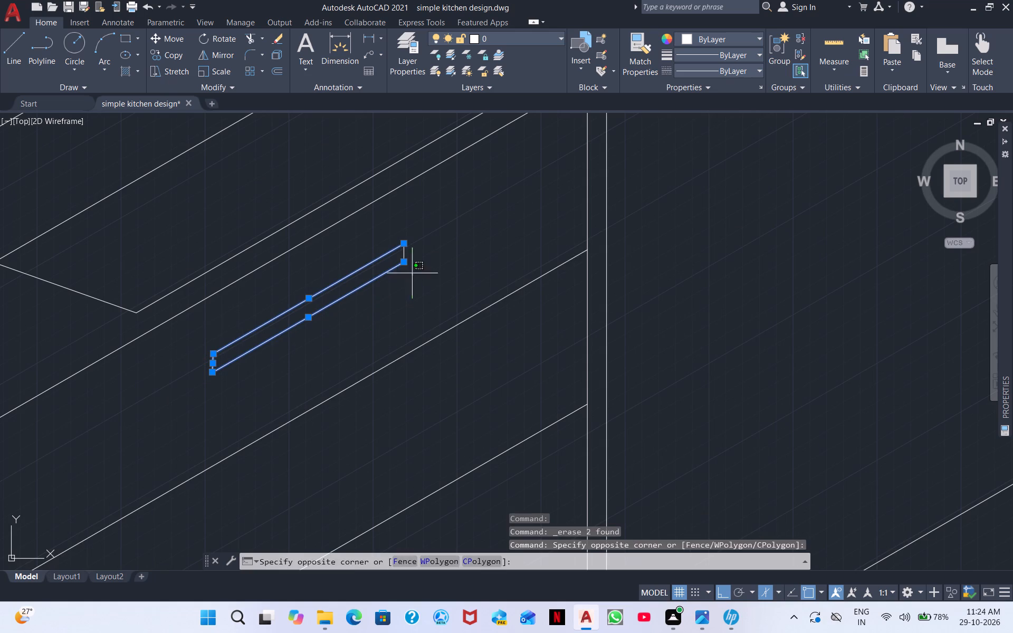
left_click(393, 246)
scroll(336, 306, "down", 2)
scroll(336, 306, "up", 4)
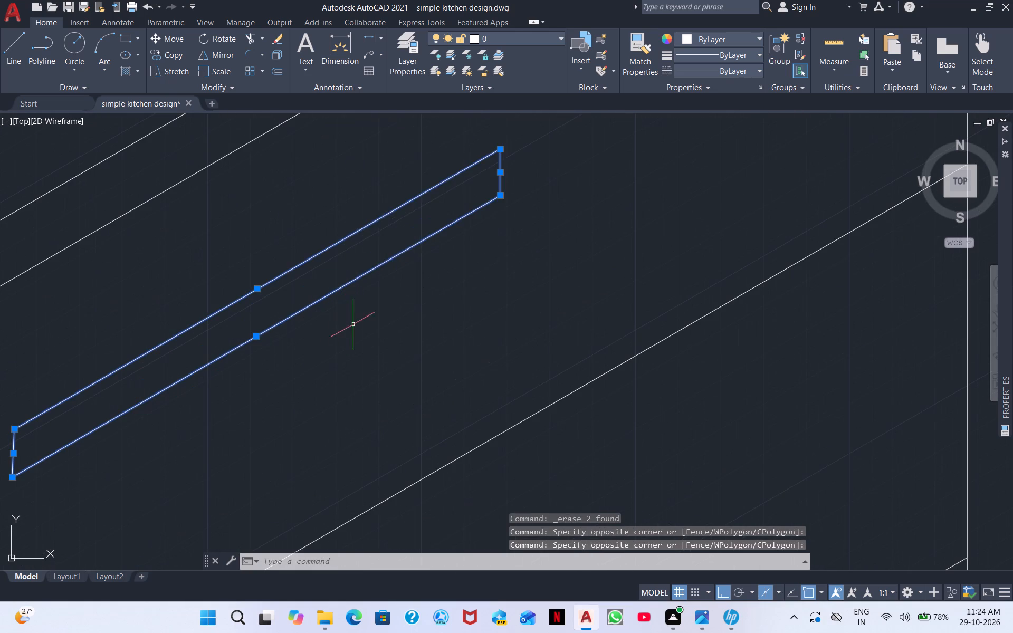
right_click(353, 324)
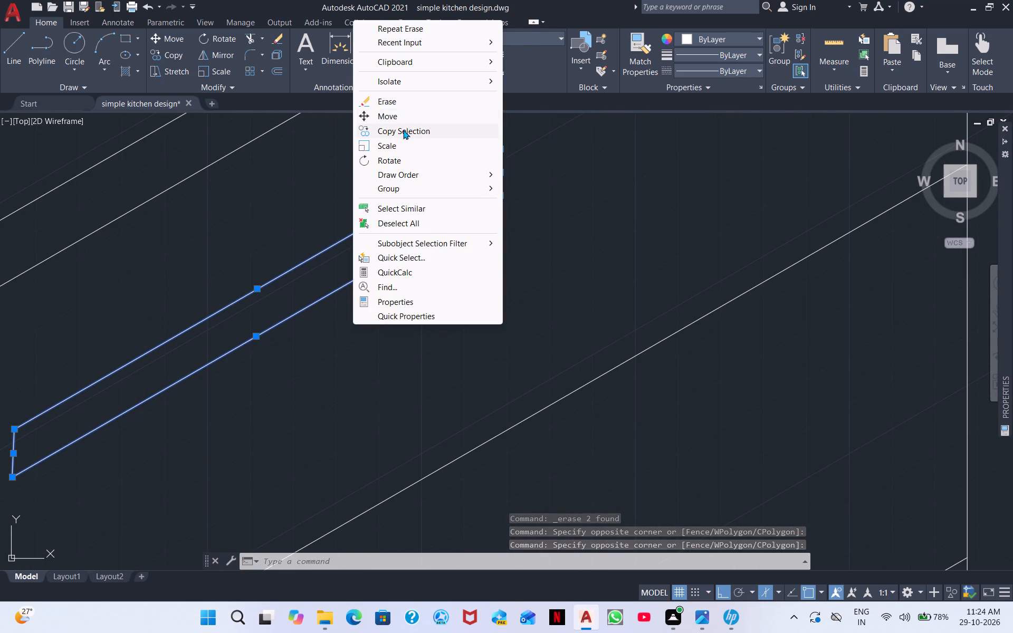
left_click(403, 130)
left_click(274, 310)
scroll(283, 438, "down", 3)
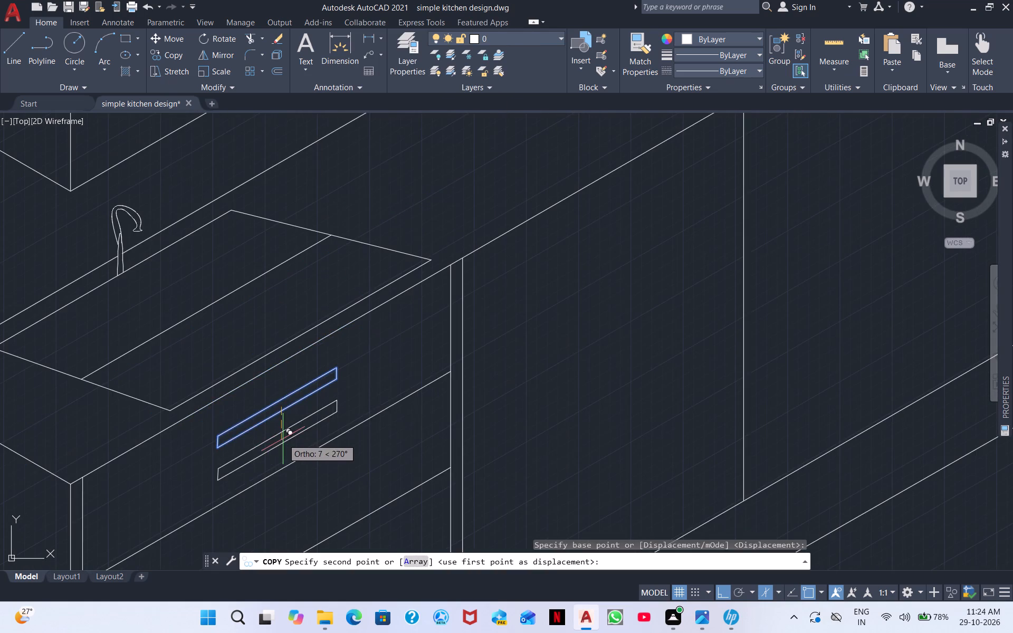
middle_click_drag(283, 439, 266, 343)
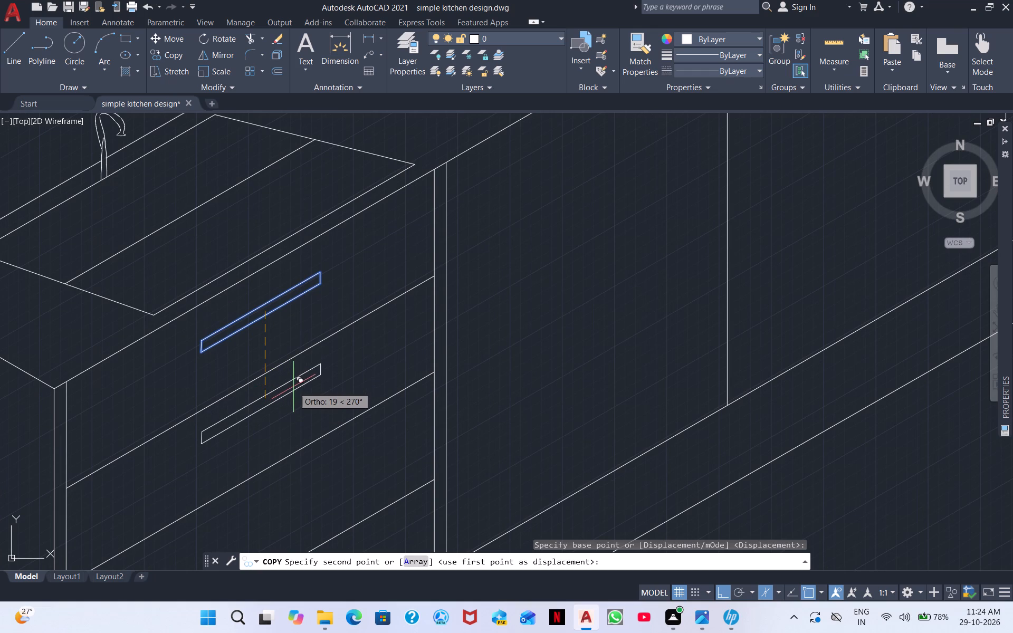
left_click(295, 389)
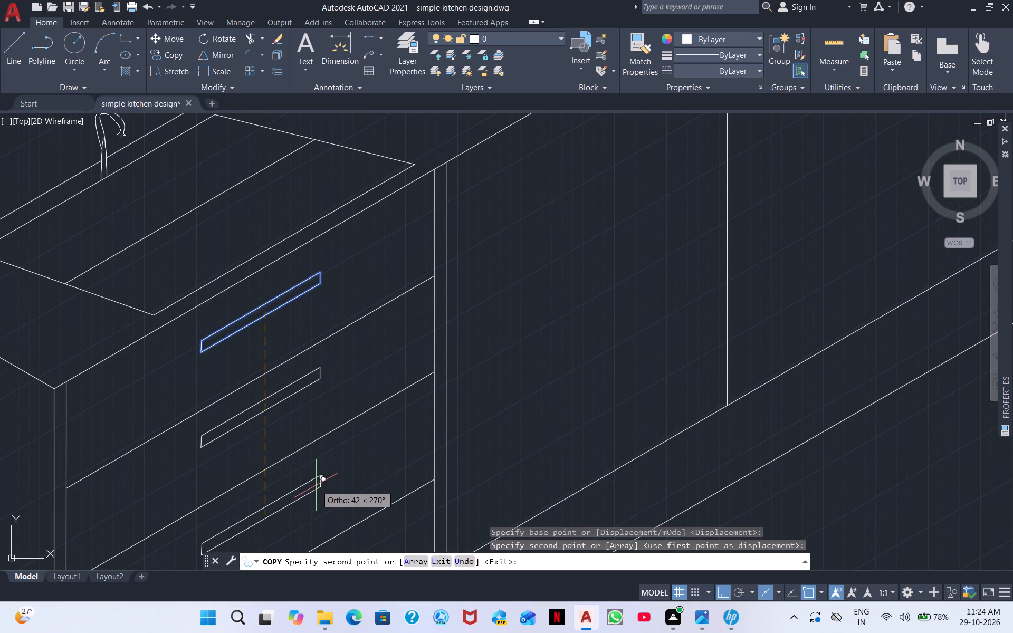
scroll(316, 483, "down", 2)
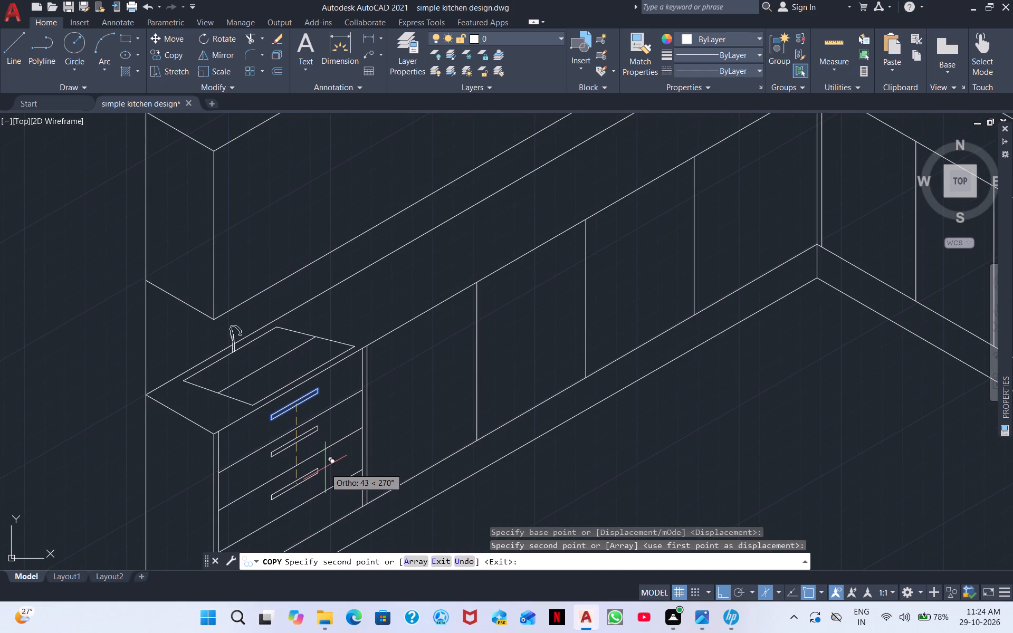
left_click(326, 461)
left_click(330, 501)
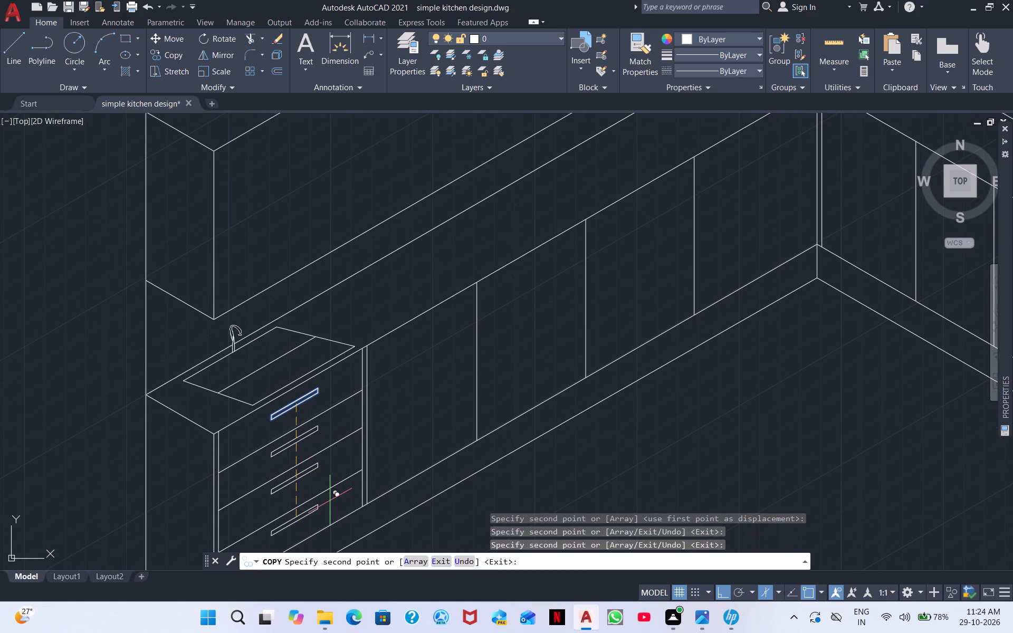
key("Escape")
Draw a thin vertical door handle outline with lines beside the first door division past the sink drawers, just below the doors' upper edge.
scroll(337, 475, "down", 2)
middle_click_drag(466, 384, 415, 391)
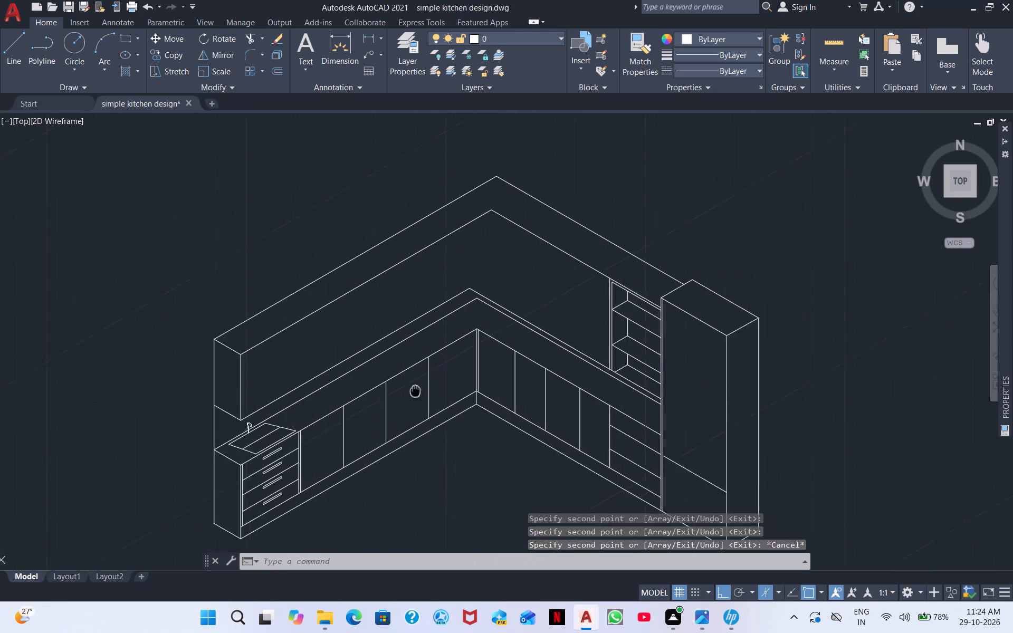
middle_click_drag(415, 391, 232, 354)
scroll(236, 355, "up", 2)
middle_click_drag(276, 365, 176, 331)
scroll(209, 331, "down", 1)
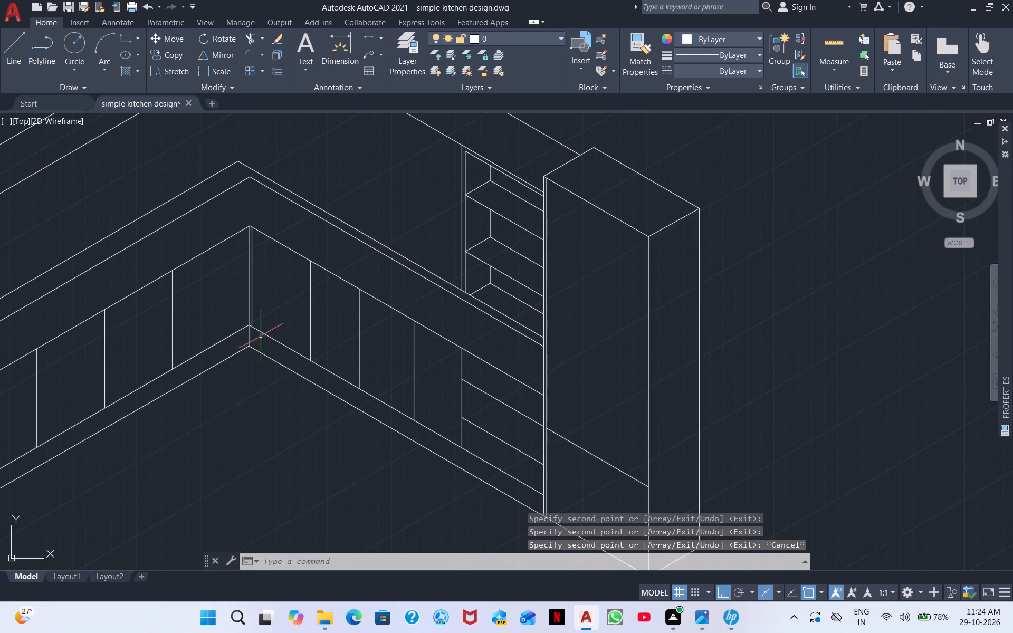
middle_click_drag(76, 358, 225, 282)
scroll(170, 365, "up", 2)
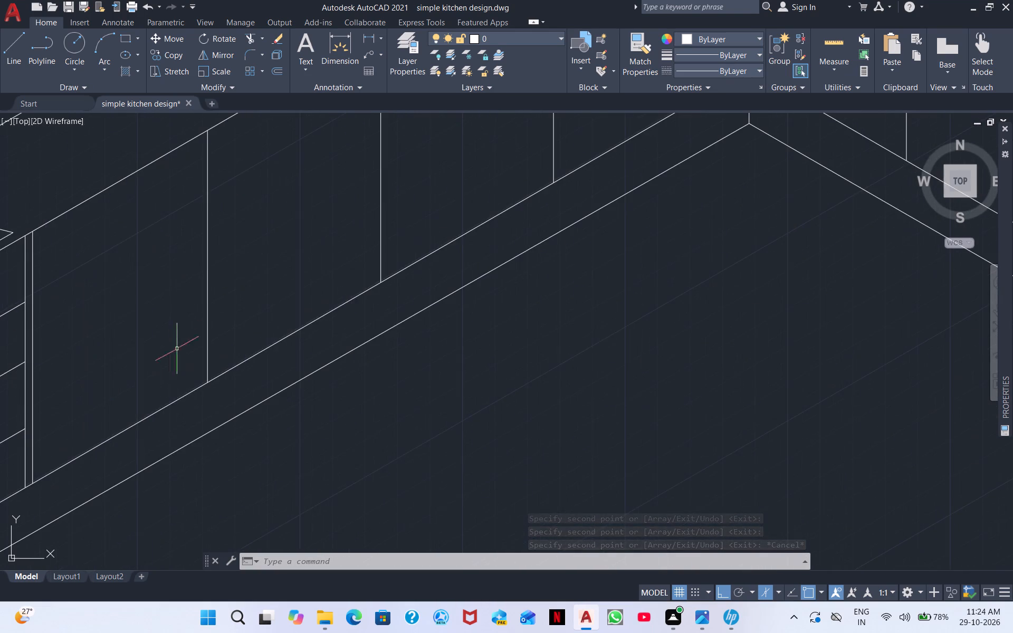
middle_click_drag(188, 313, 136, 403)
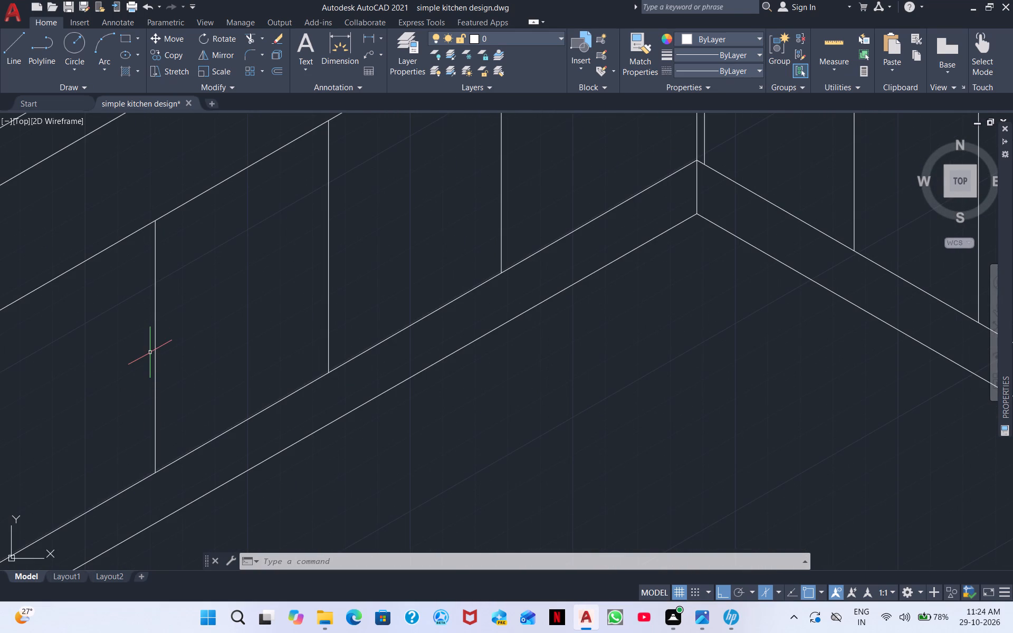
right_click(205, 283)
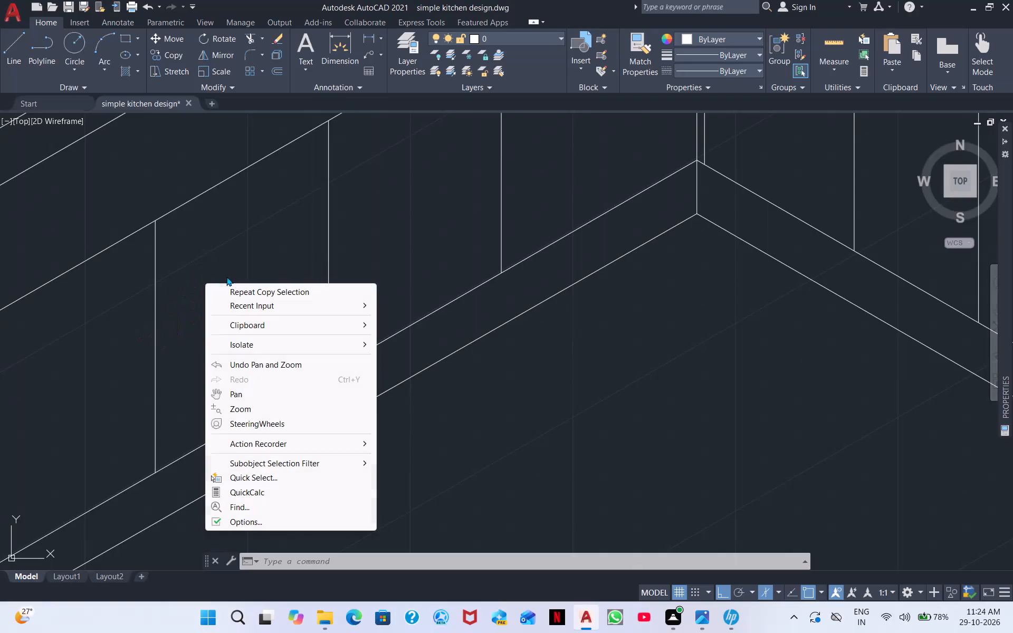
left_click(259, 308)
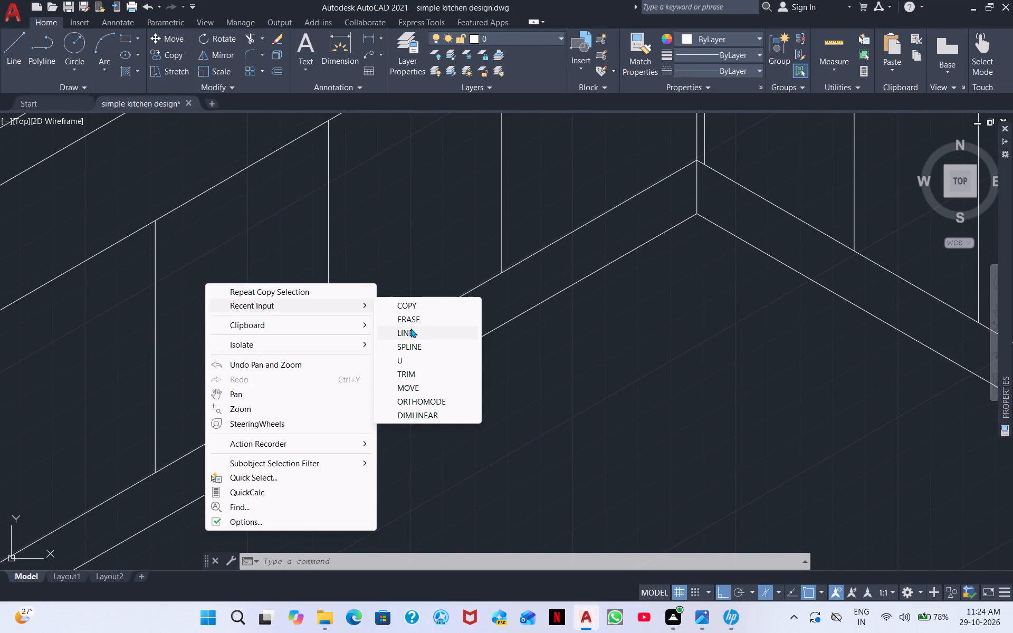
left_click(410, 328)
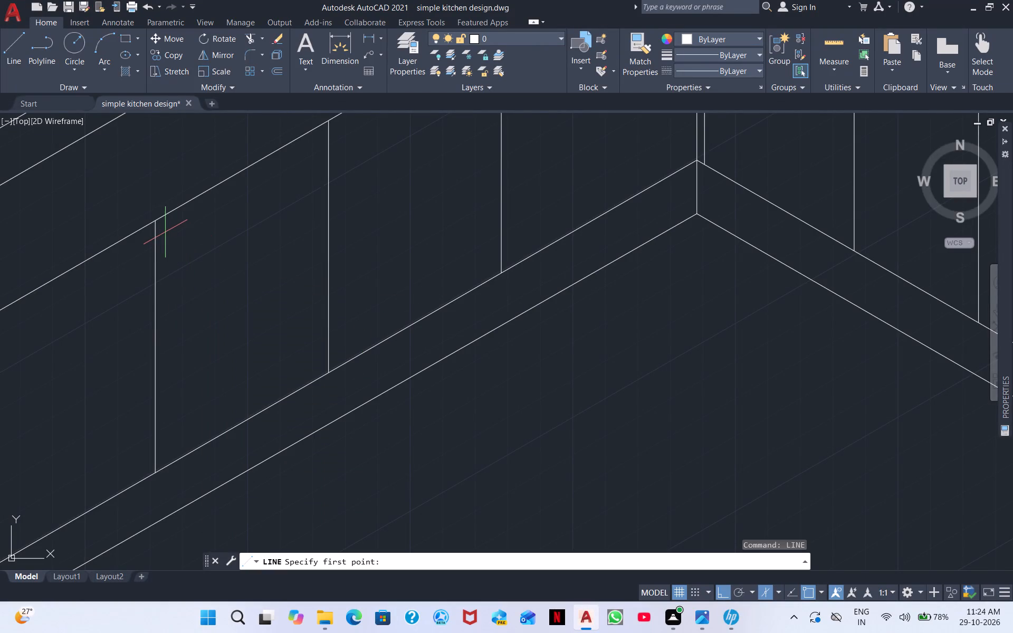
scroll(159, 234, "up", 3)
left_click_drag(158, 204, 158, 219)
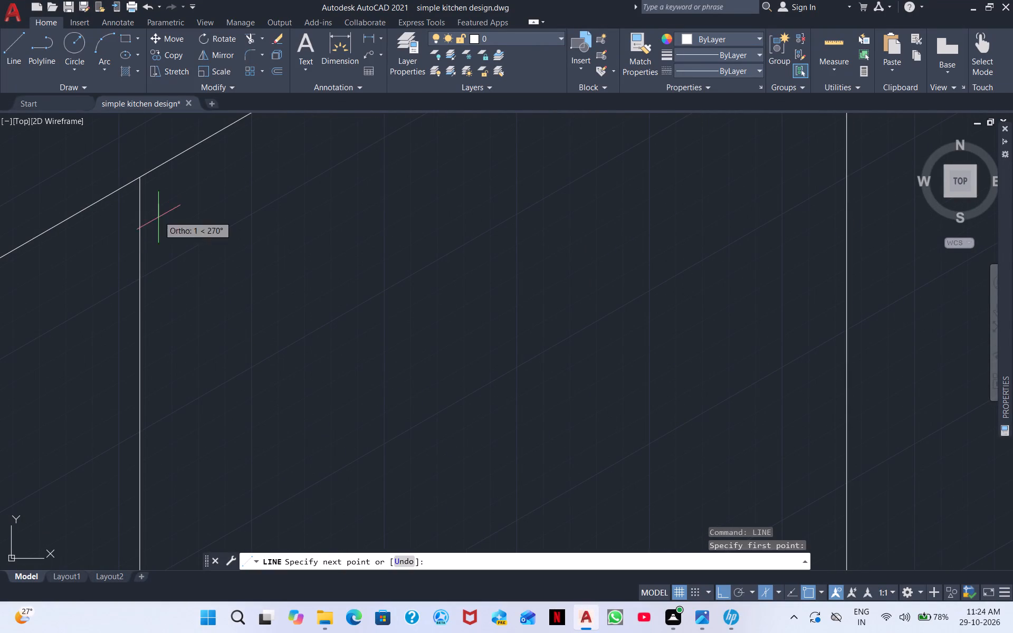
left_click_drag(158, 219, 158, 227)
left_click(158, 339)
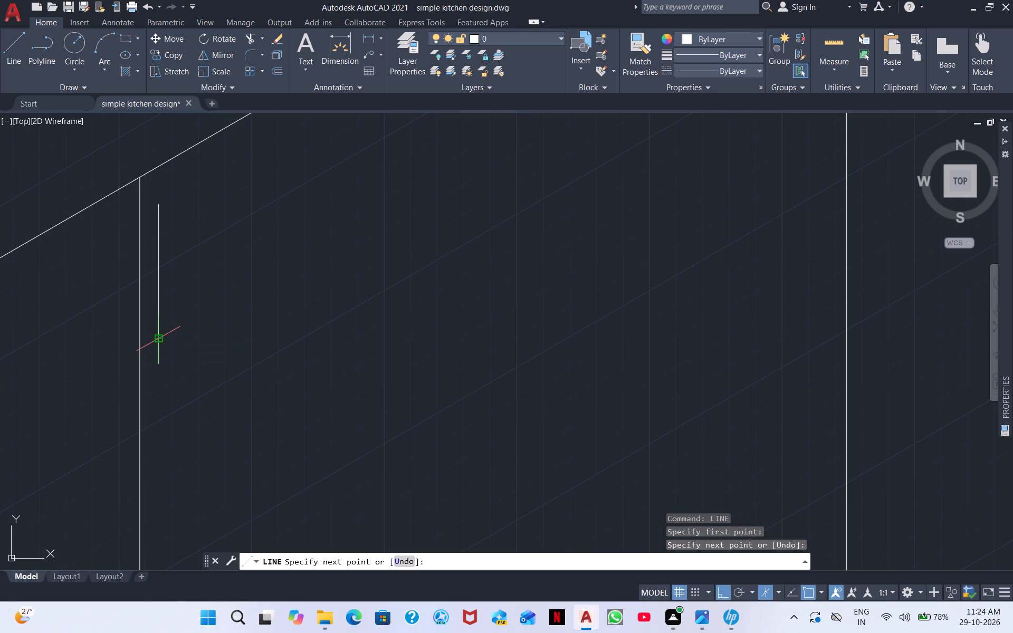
left_click(169, 337)
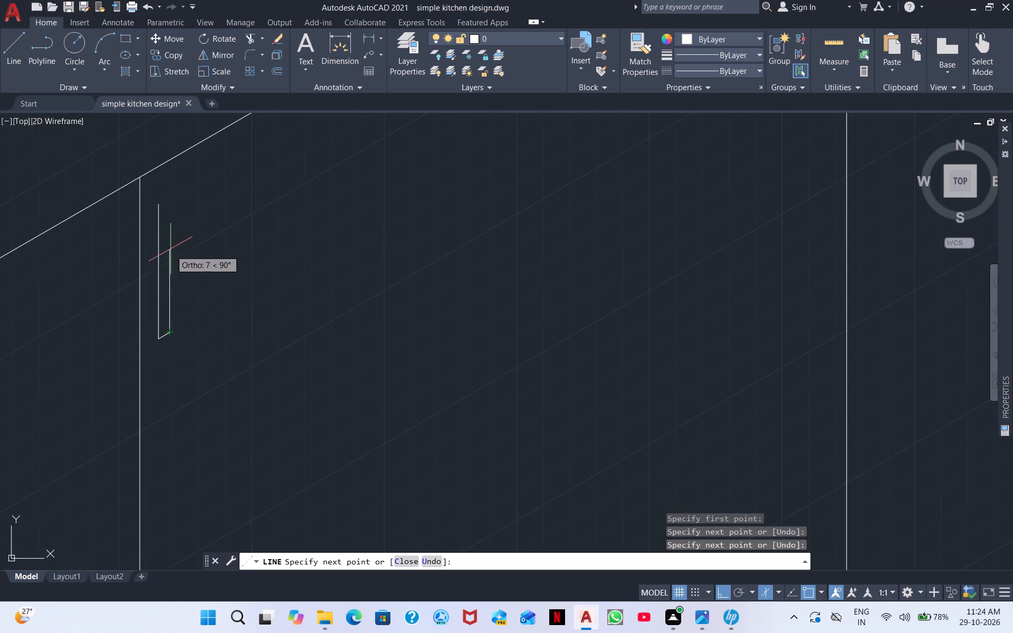
left_click(170, 187)
left_click(159, 202)
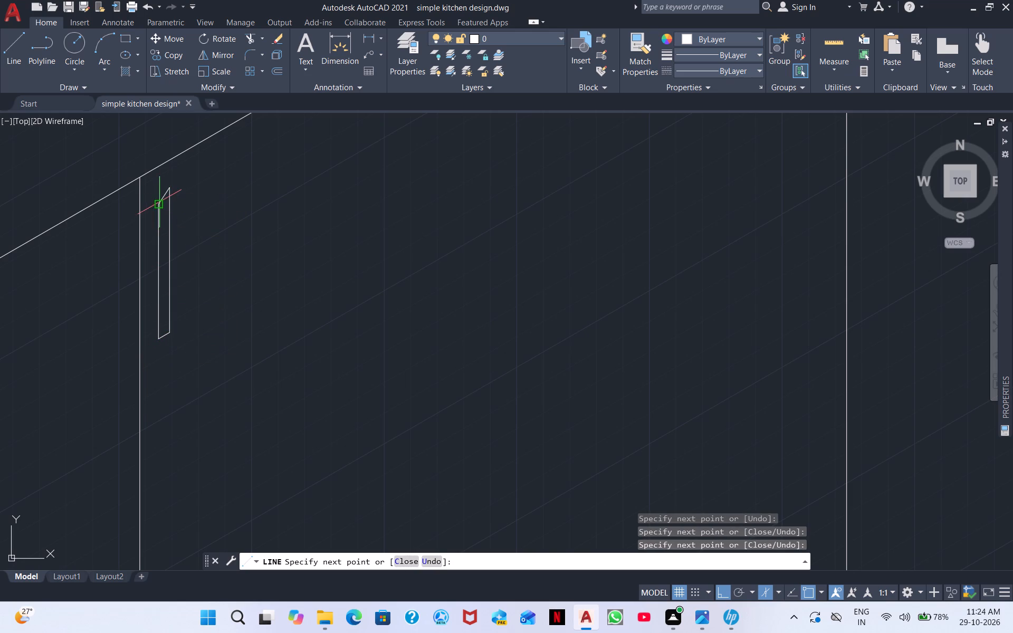
left_click(188, 211)
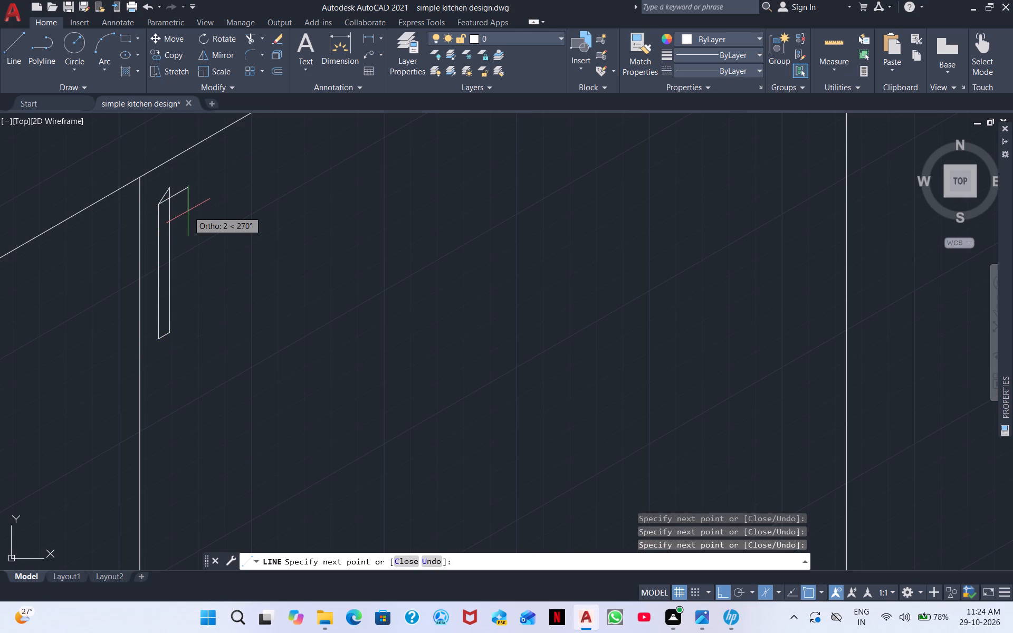
key("Escape")
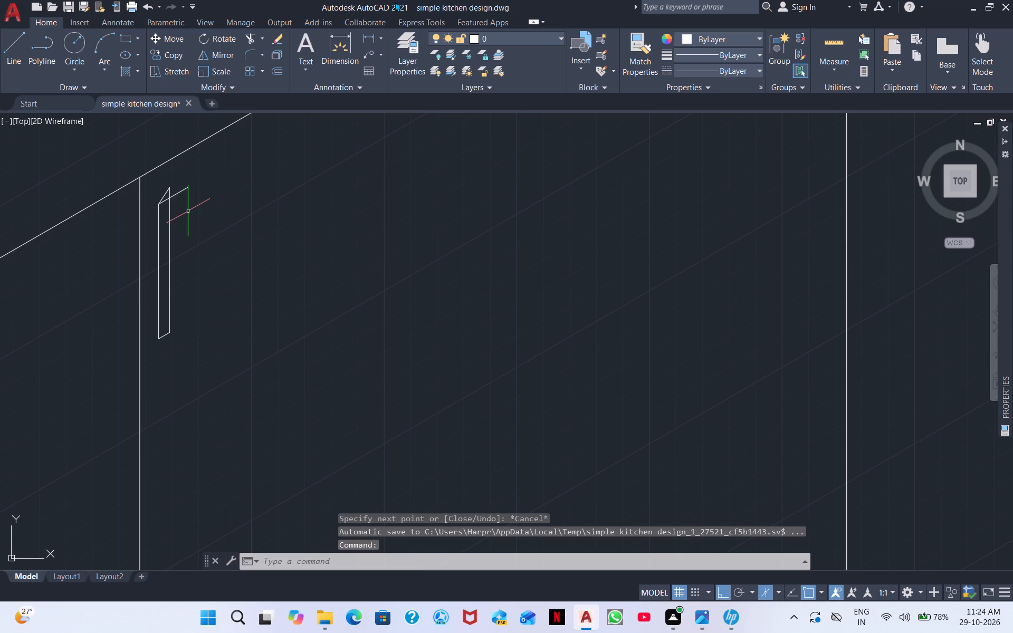
Trim the overshooting line ends at the top of the new door handle so its outline is a clean closed parallelogram.
left_click(245, 43)
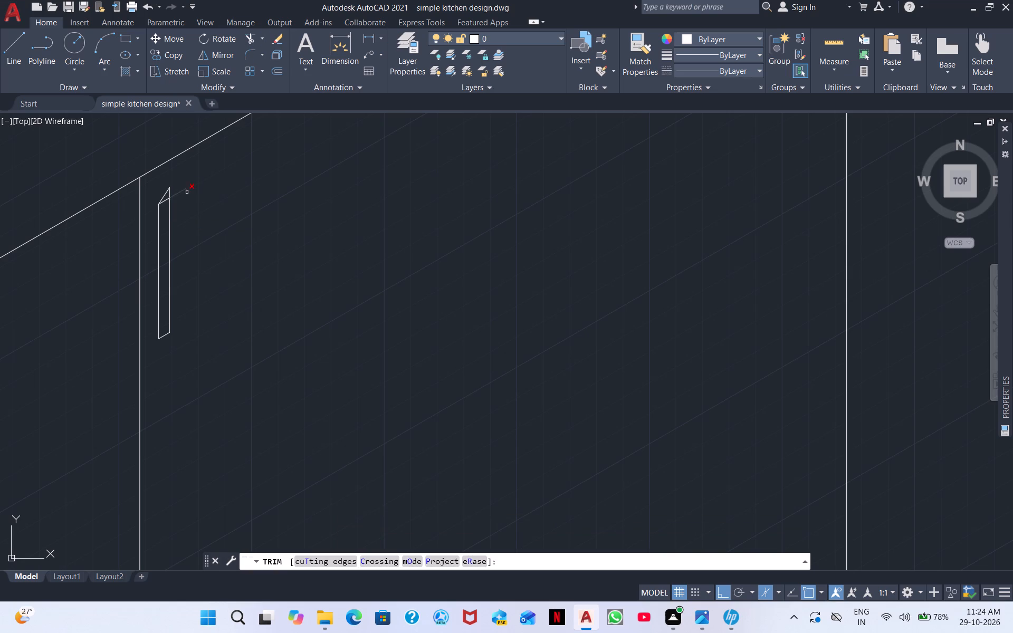
left_click(186, 193)
left_click(161, 195)
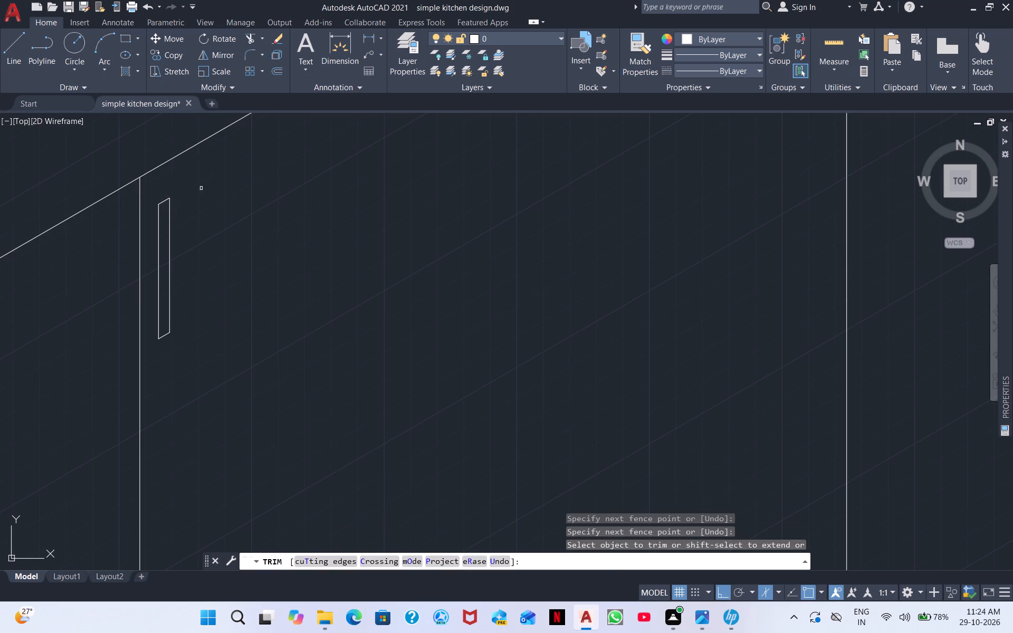
right_click(329, 226)
left_click(374, 233)
Copy the door handle along the cabinet run to the other side of the first division and to both sides of the third division.
left_click(208, 333)
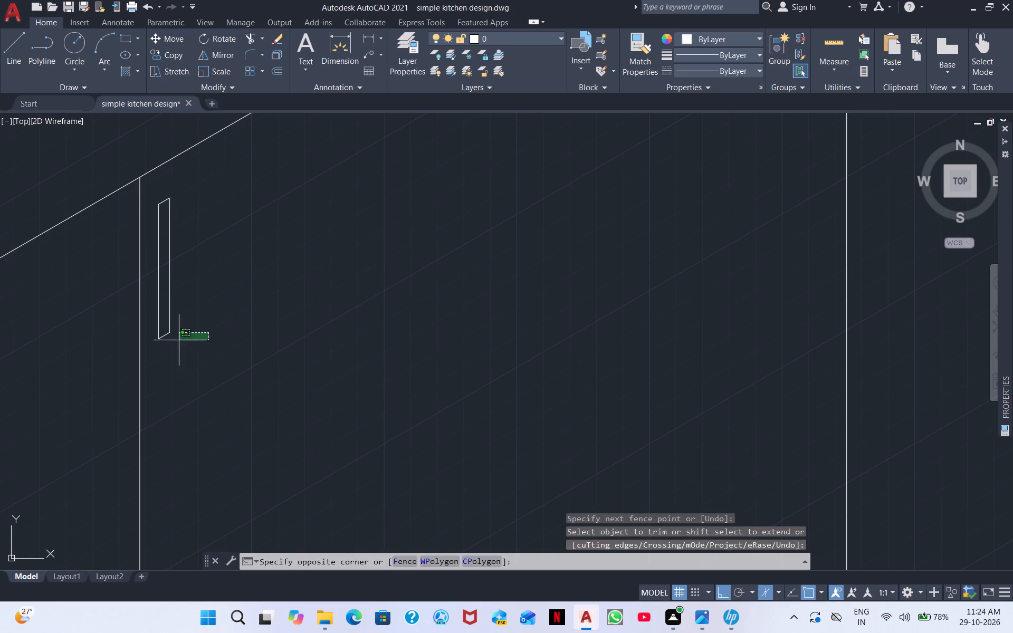
left_click(155, 190)
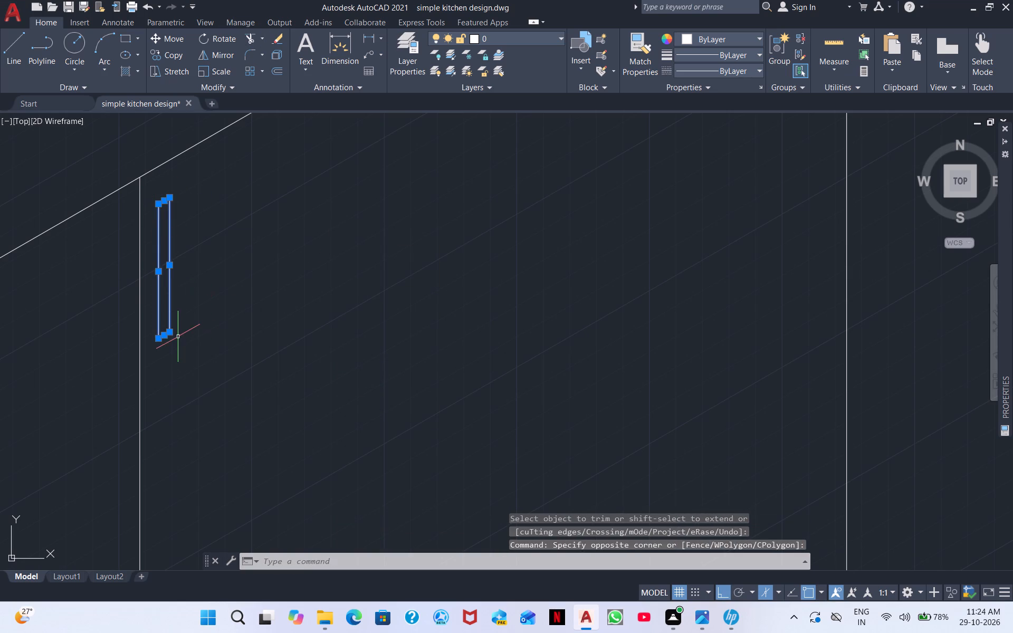
scroll(178, 337, "up", 4)
scroll(178, 337, "down", 4)
right_click(350, 271)
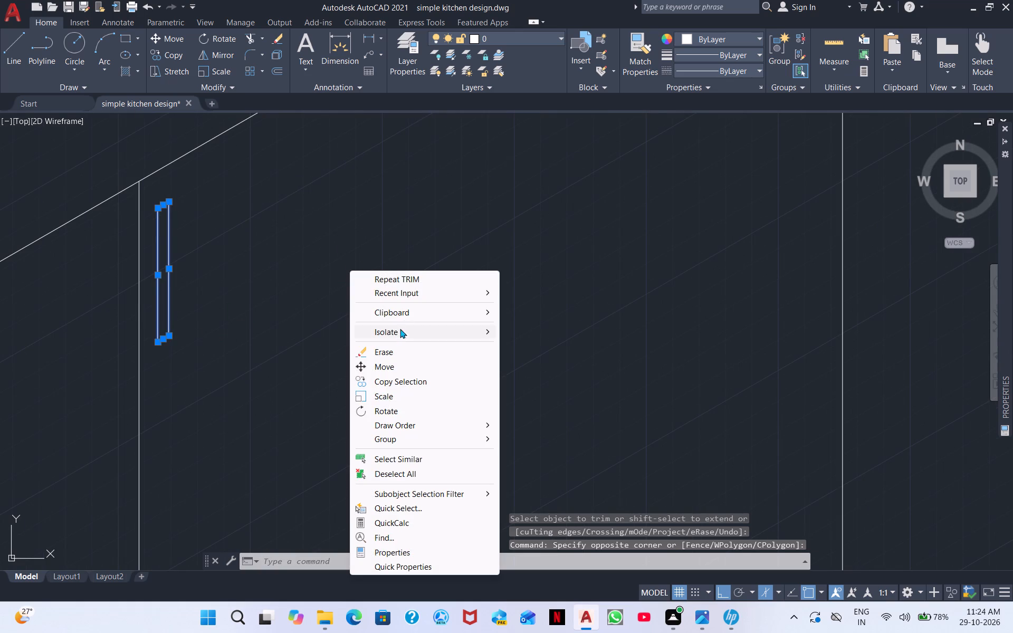
left_click(386, 379)
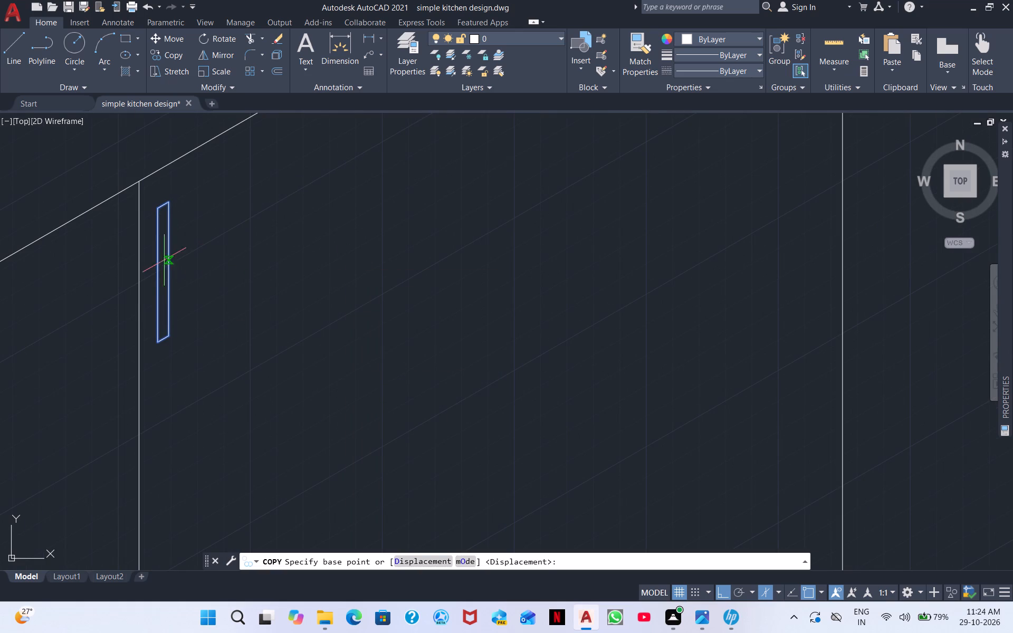
left_click(159, 264)
double_click(91, 277)
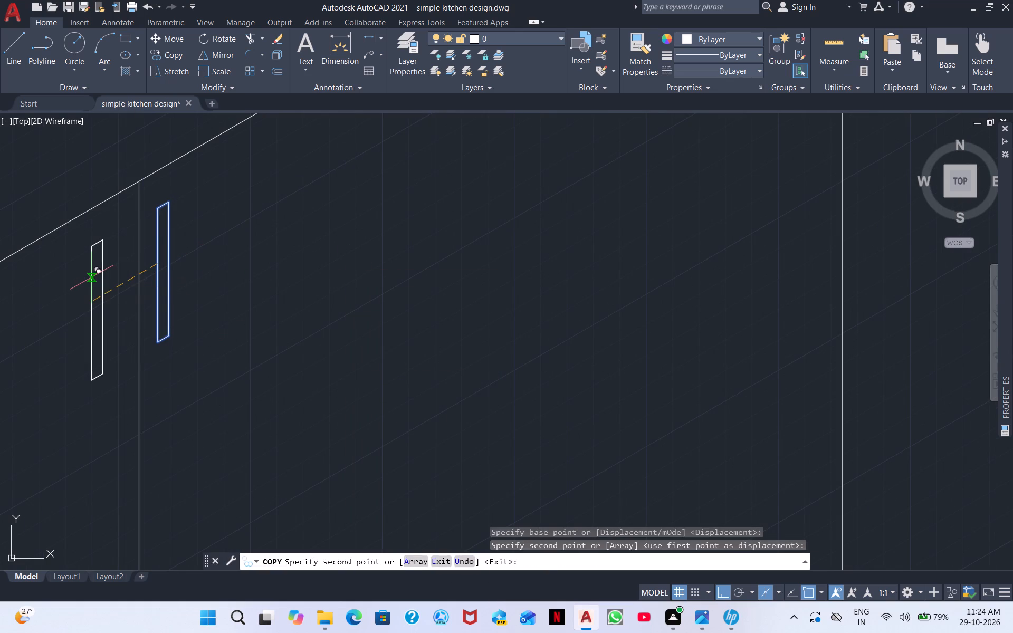
scroll(417, 254, "down", 3)
middle_click_drag(566, 267, 307, 369)
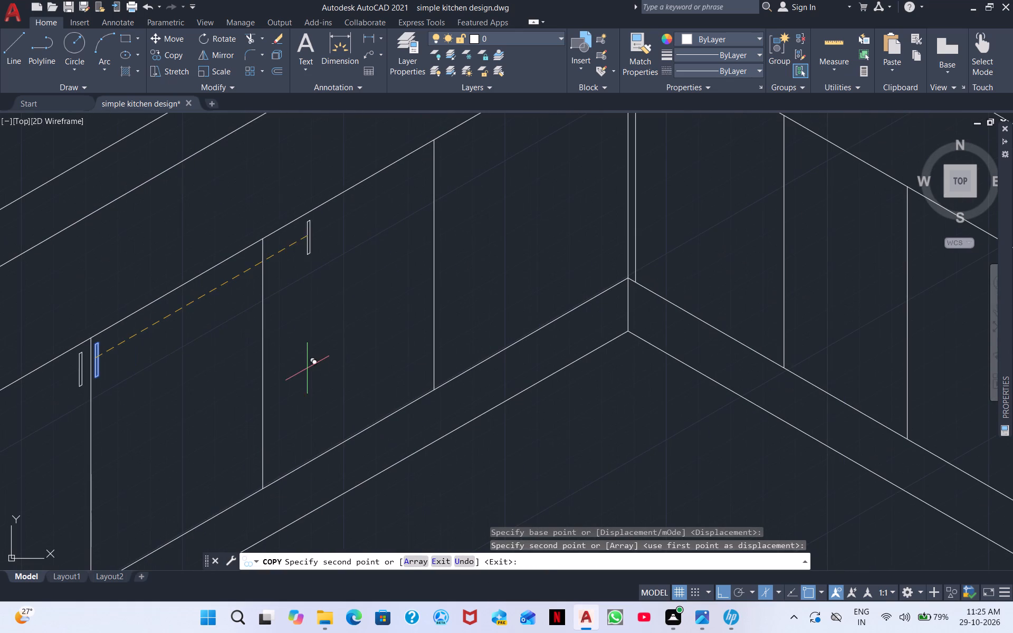
left_click(420, 174)
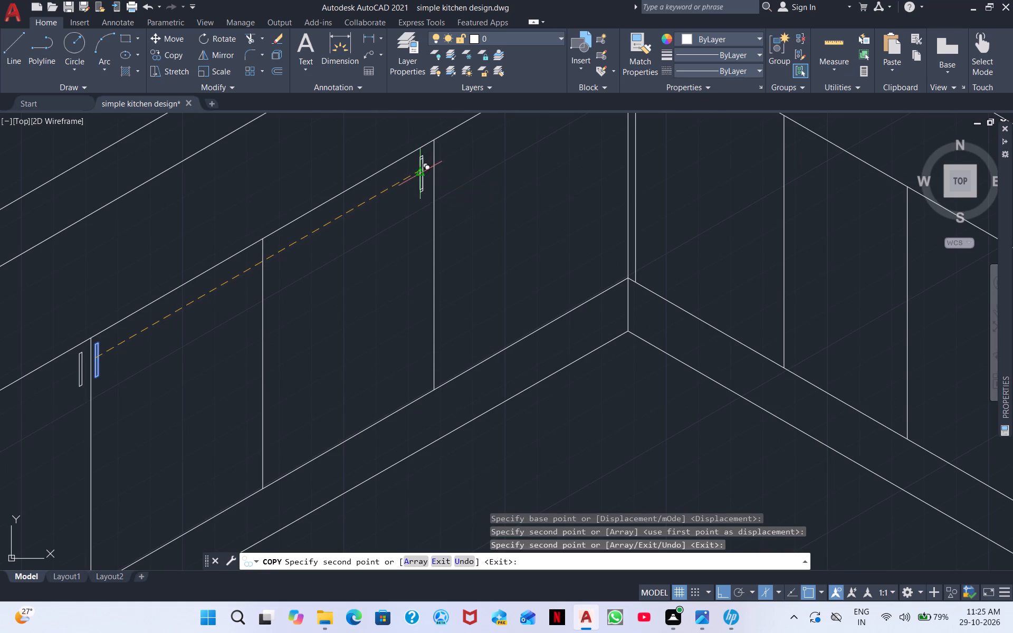
left_click(444, 168)
middle_click_drag(567, 168, 303, 263)
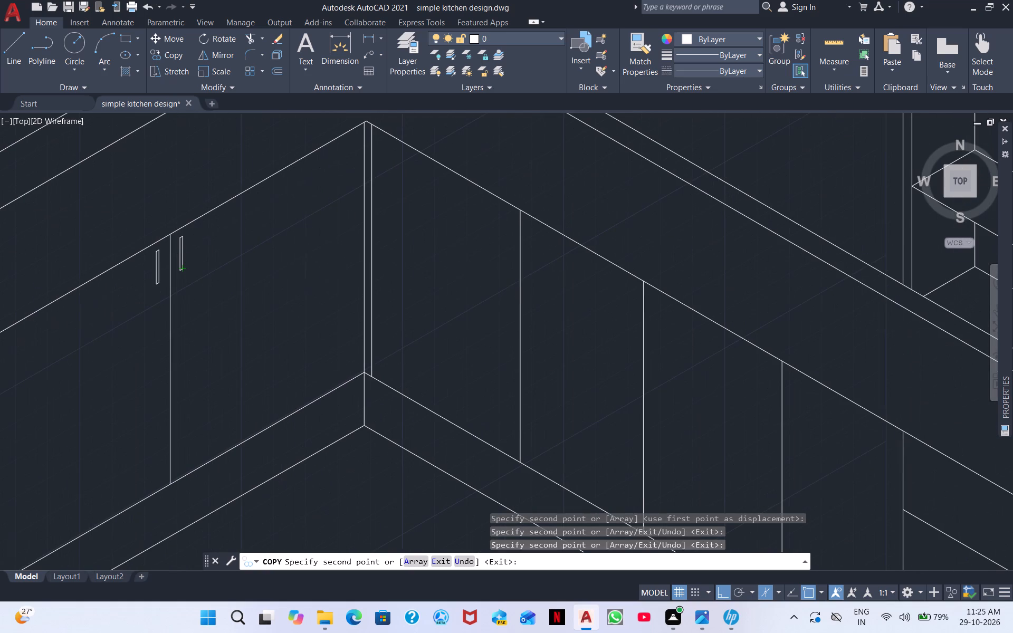
key("Escape")
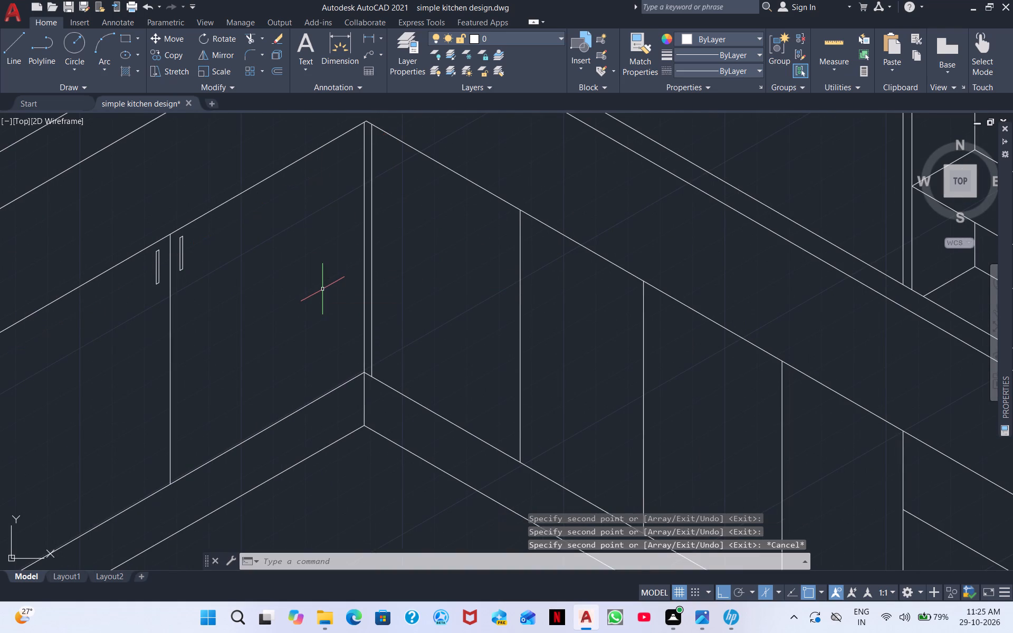
On the other cabinet run, draw a thin vertical handle outline about 16 units long beside the first door division from the corner, using the left isoplane.
scroll(322, 289, "down", 3)
scroll(237, 363, "up", 2)
scroll(235, 363, "down", 1)
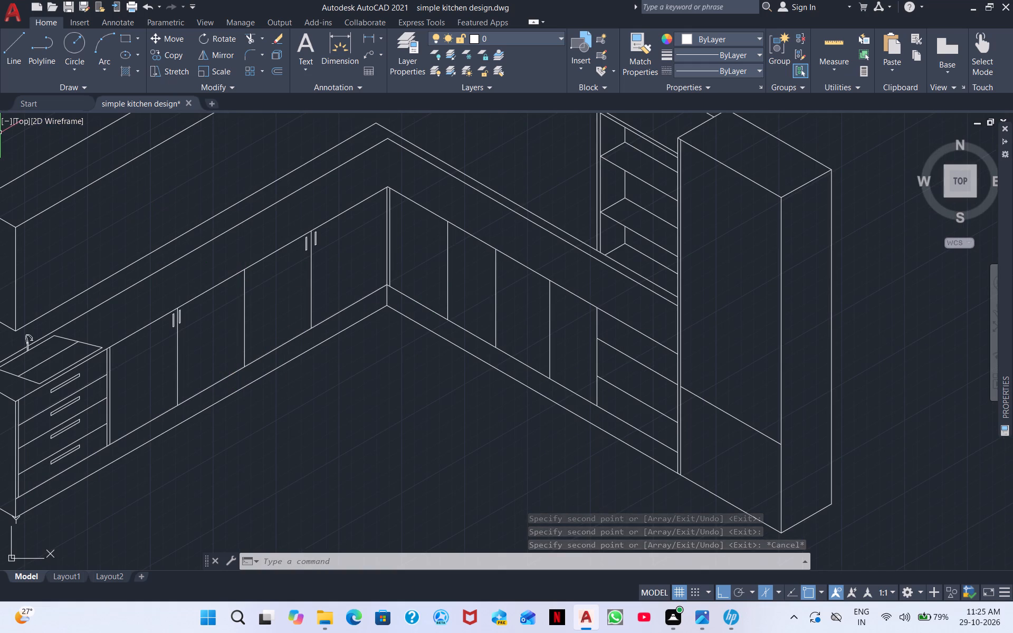
left_click(8, 52)
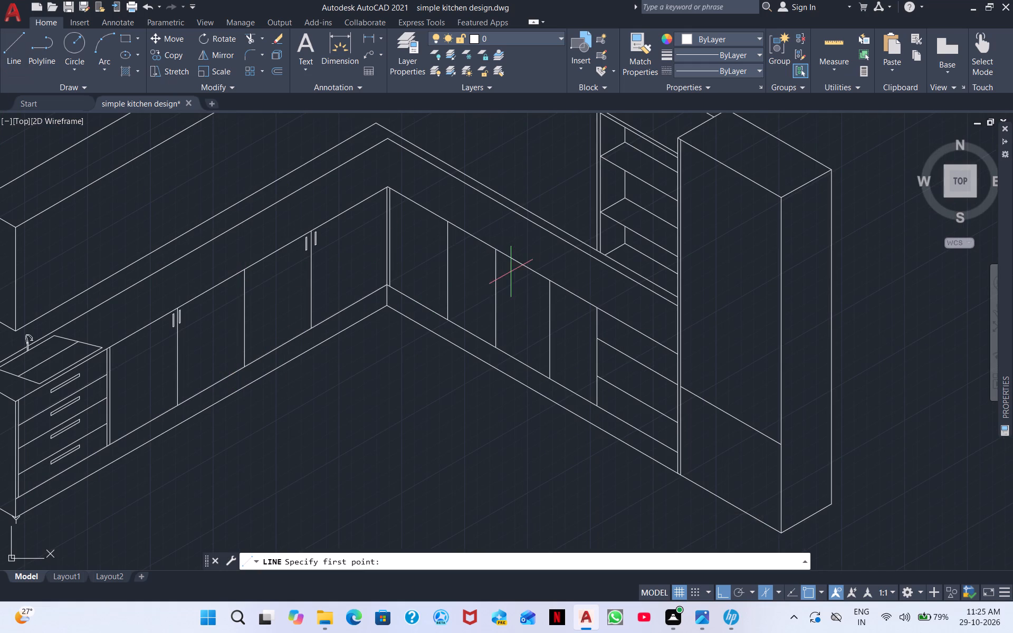
scroll(467, 265, "up", 2)
middle_click_drag(452, 273, 508, 383)
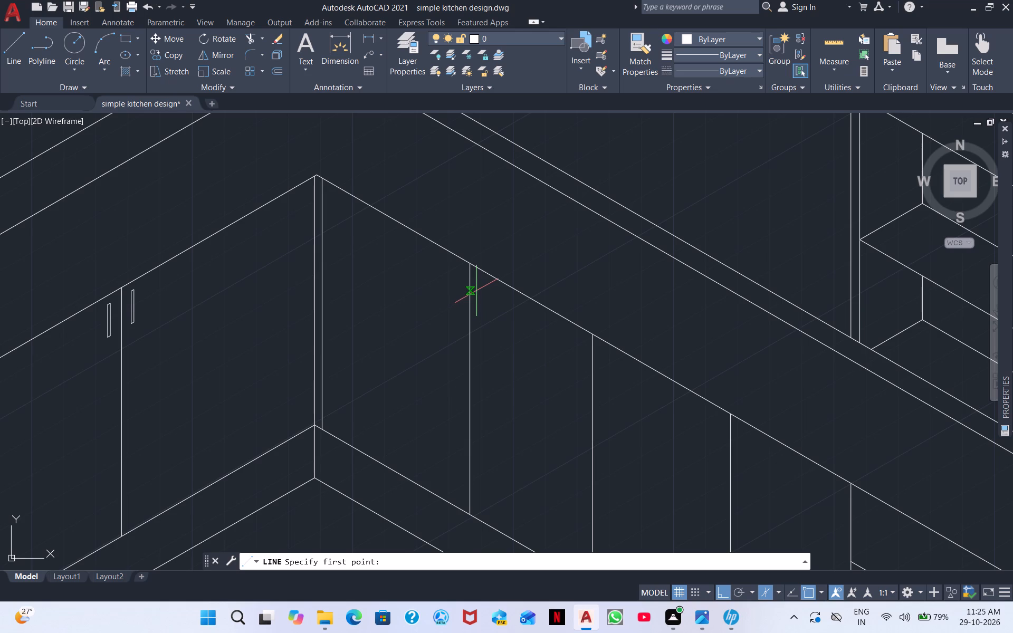
scroll(474, 293, "up", 2)
left_click(480, 273)
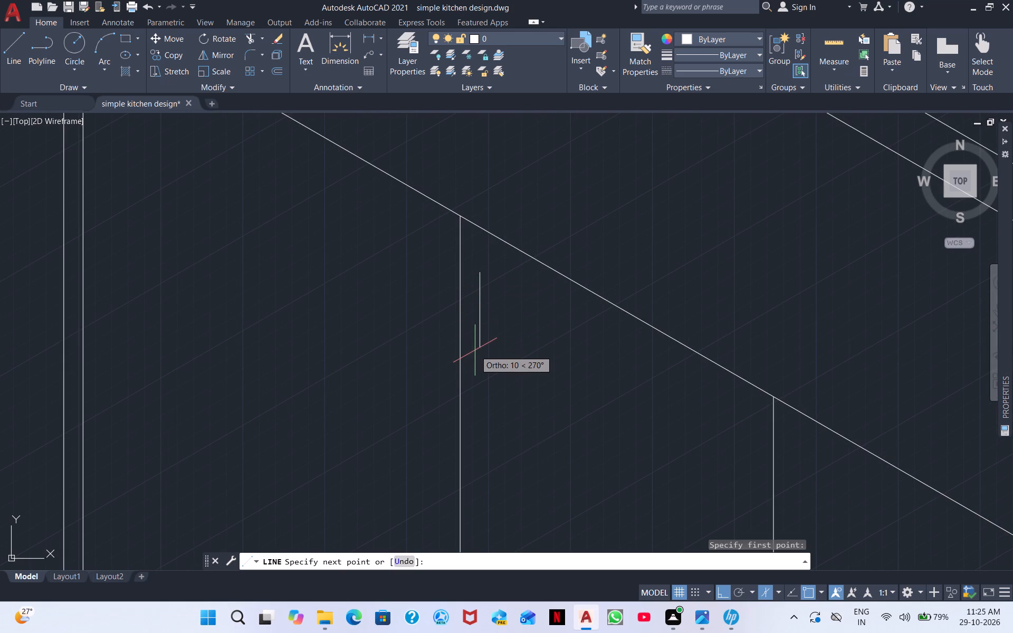
left_click(478, 390)
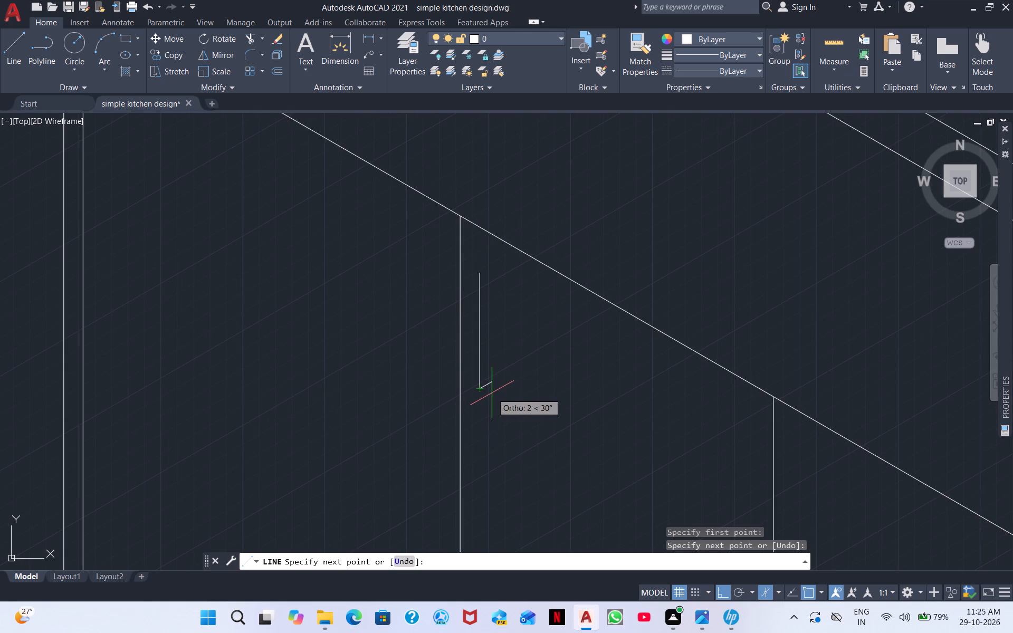
key("F5")
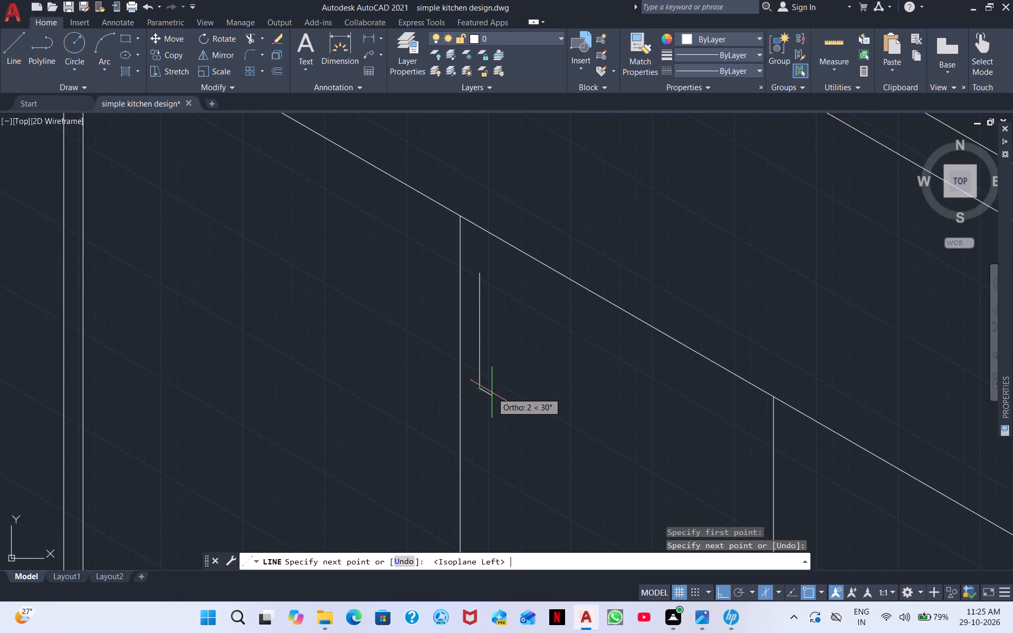
left_click(493, 392)
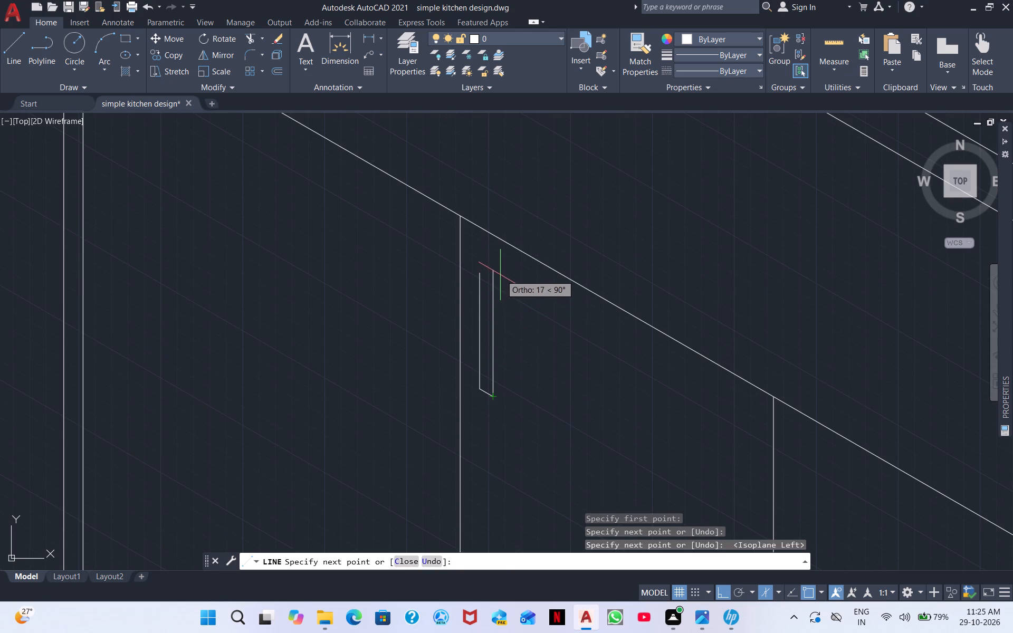
left_click(494, 267)
left_click(483, 273)
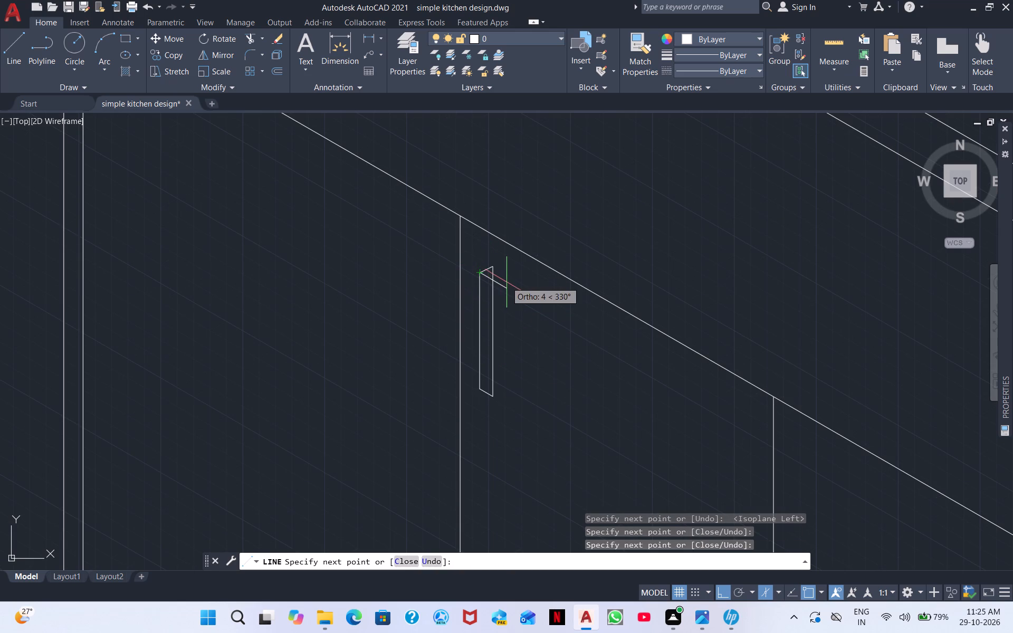
left_click(506, 282)
key("Escape")
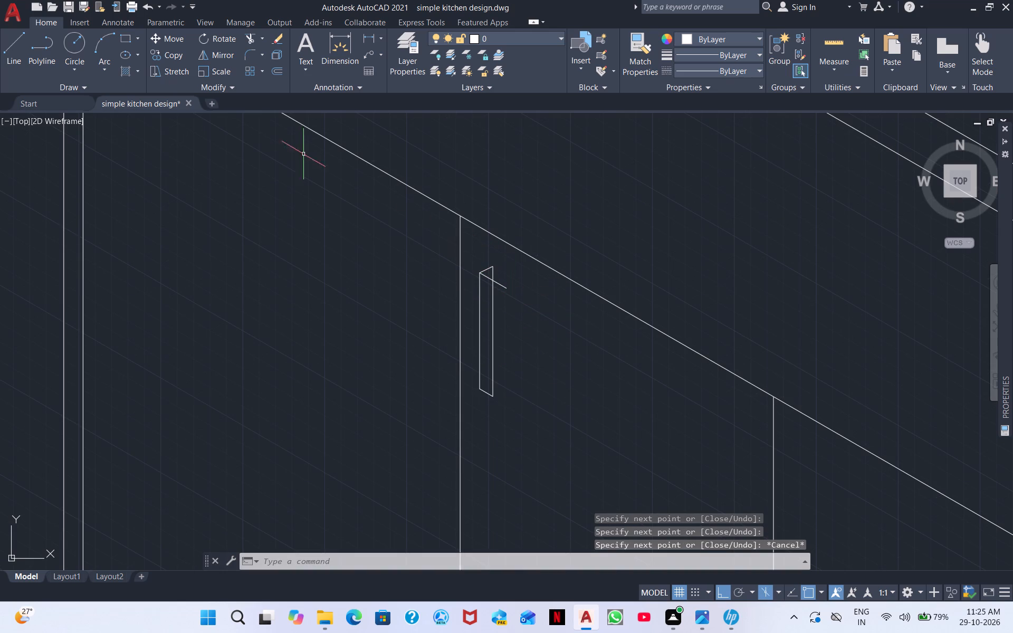
Trim the overshooting lines at the top of this handle so only the closed outline is left.
left_click(251, 34)
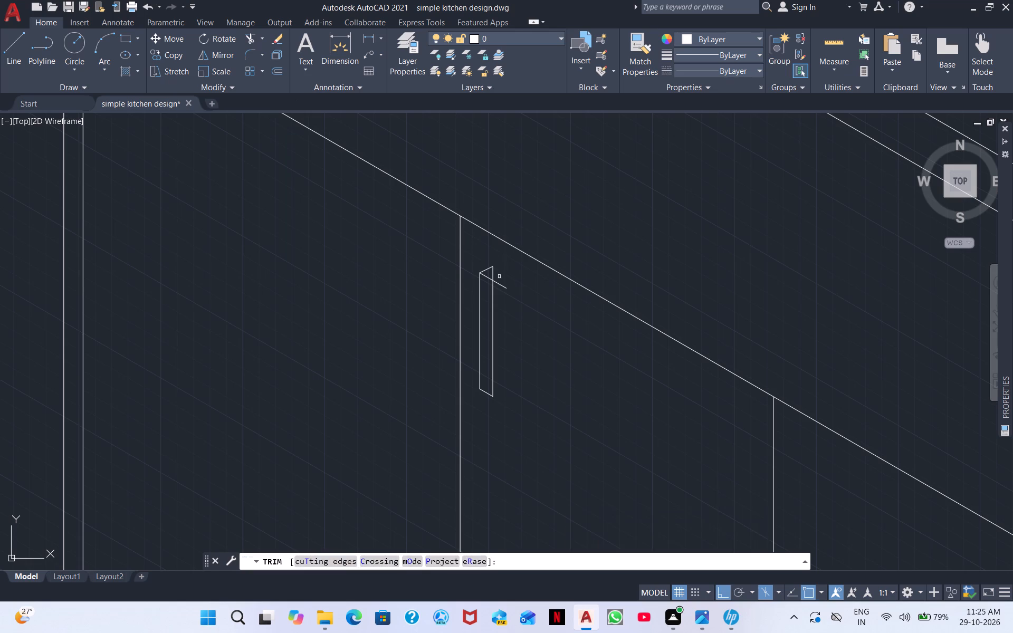
left_click_drag(499, 276, 482, 260)
left_click(482, 260)
left_click(501, 286)
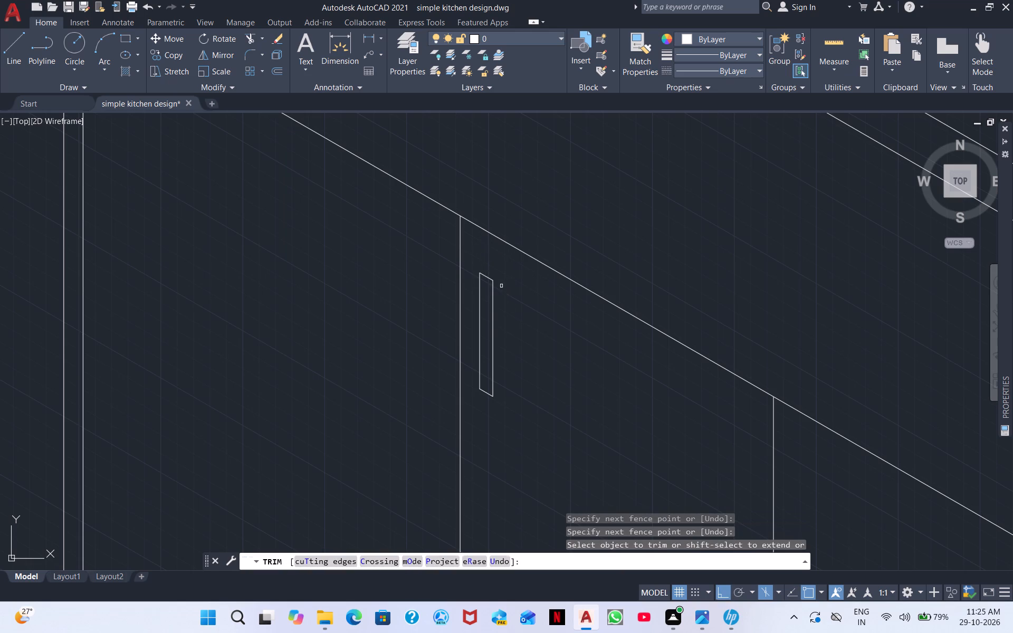
Copy the door handle to the other side of the first division and place two more copies at the third division.
scroll(564, 379, "down", 1)
right_click(622, 380)
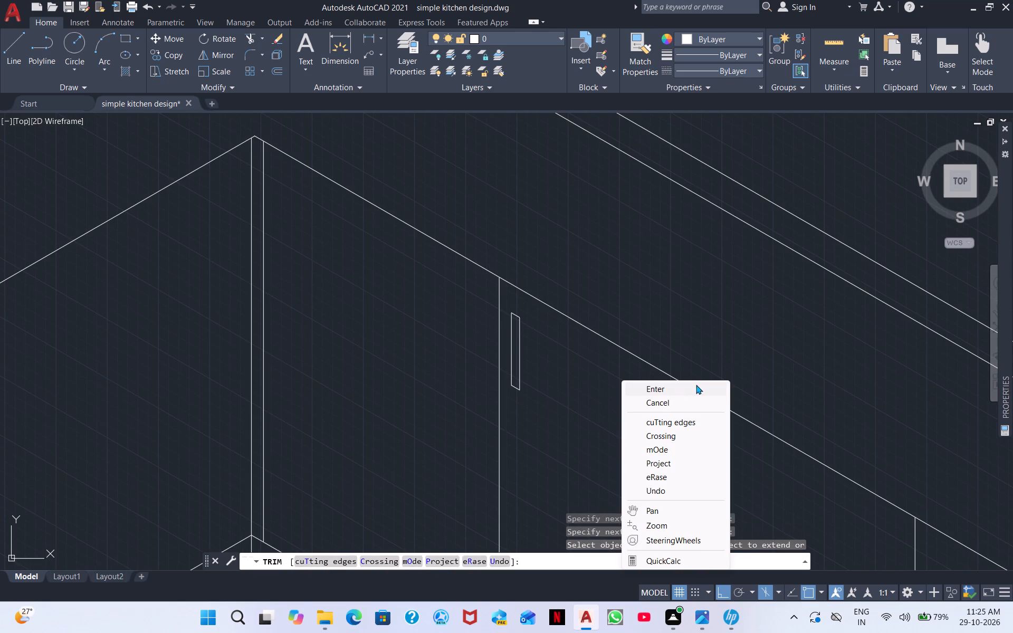
left_click(658, 389)
left_click(526, 405)
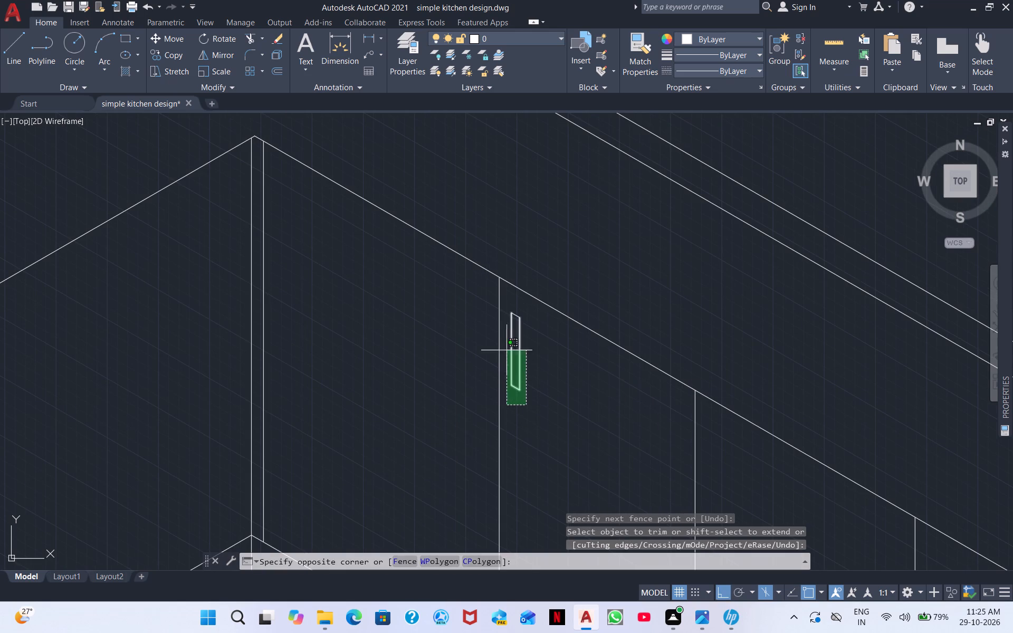
left_click(509, 313)
right_click(537, 410)
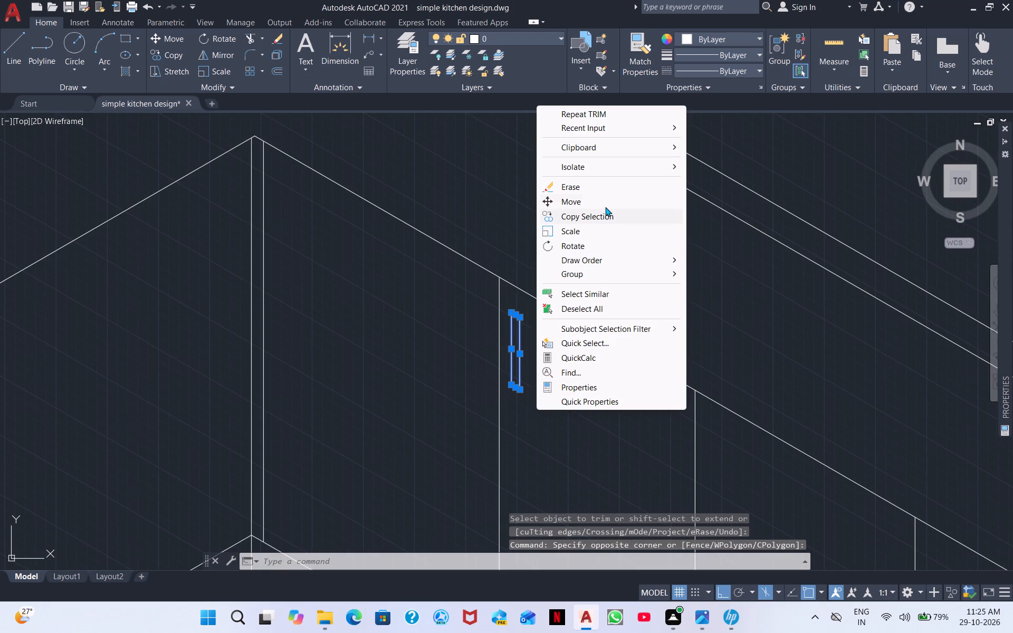
left_click(587, 215)
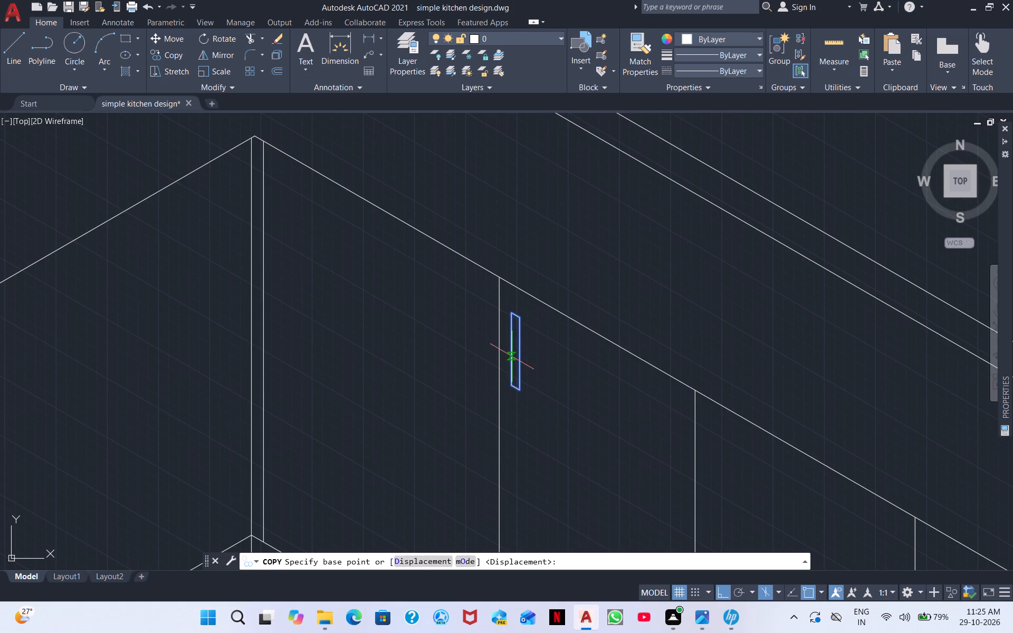
left_click(512, 347)
left_click(480, 338)
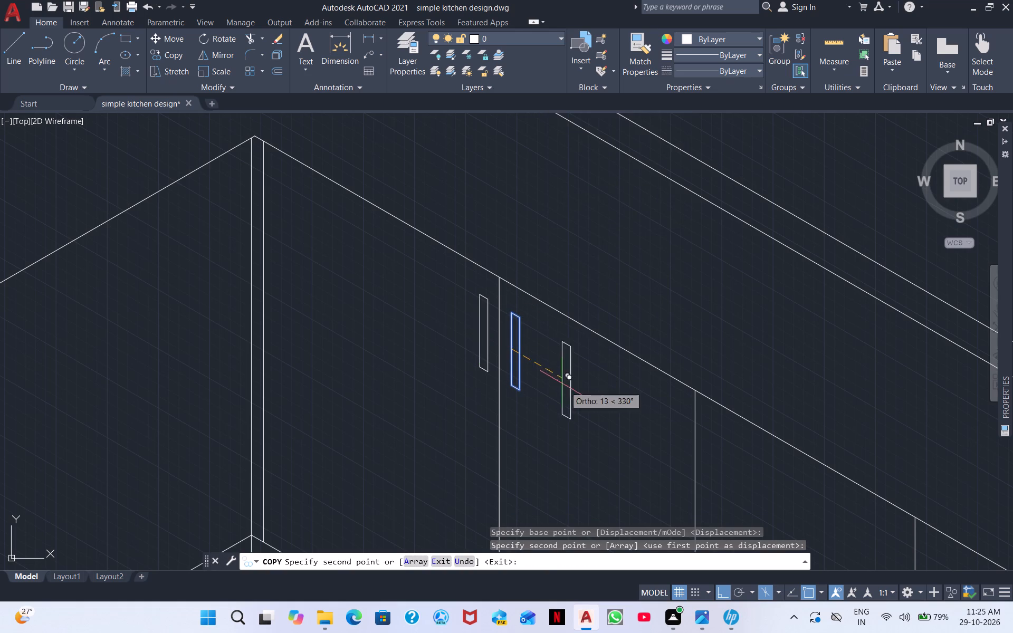
scroll(764, 501, "down", 1)
middle_click_drag(829, 503, 634, 378)
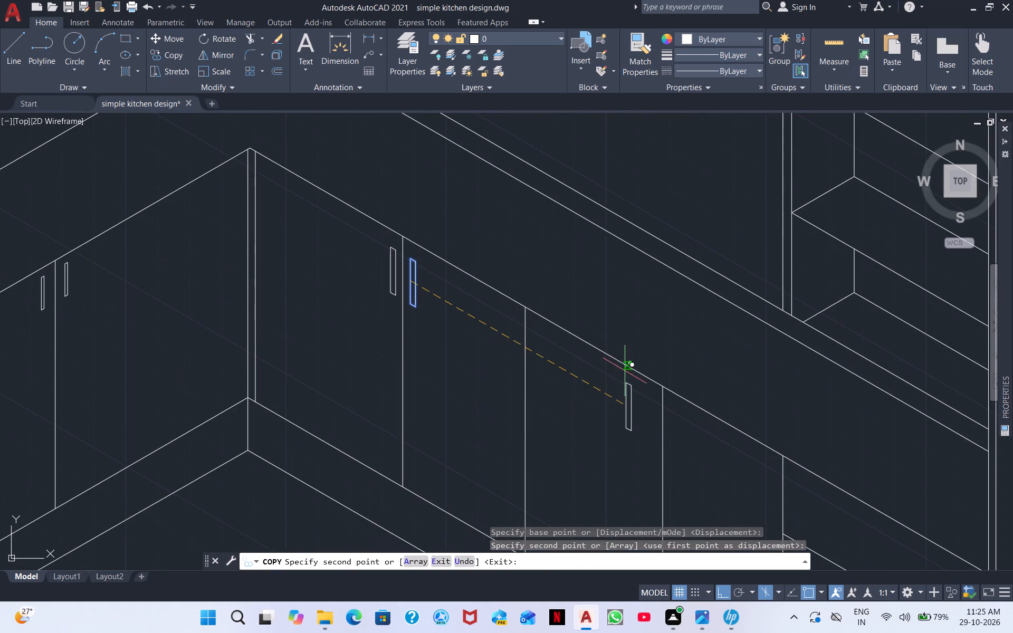
left_click(650, 395)
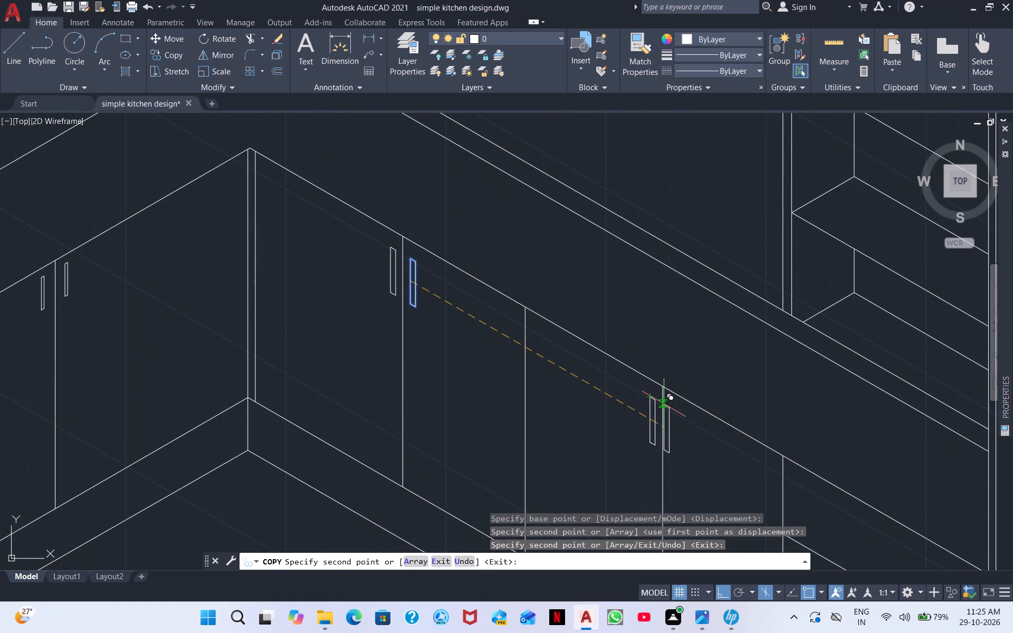
left_click(664, 405)
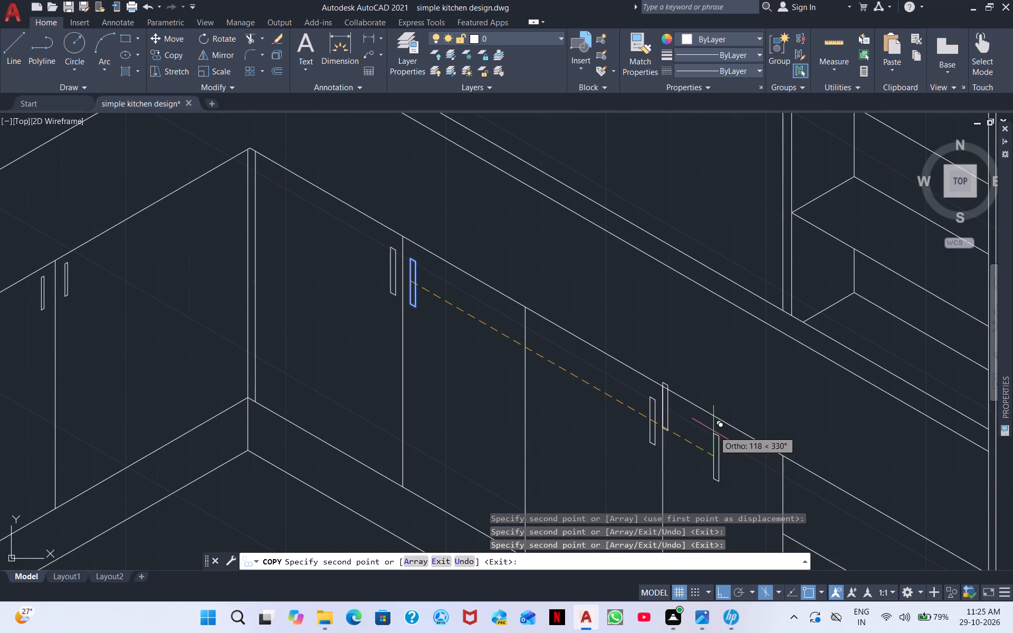
key("Escape")
Erase the misplaced handle copy that overlaps the third division line.
scroll(835, 607, "up", 2)
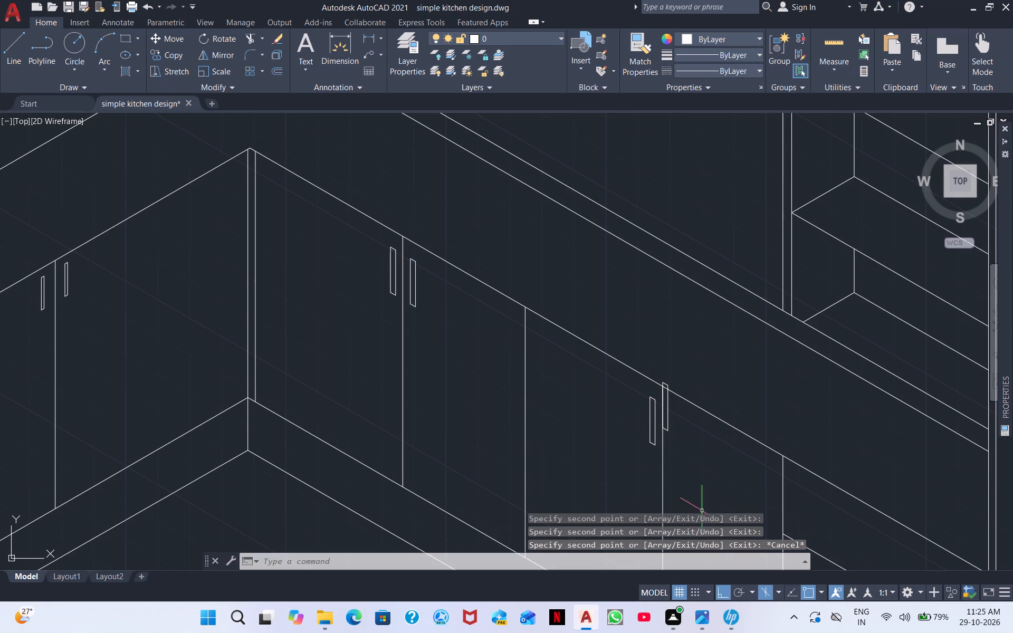
scroll(673, 448, "up", 3)
middle_click_drag(663, 446, 548, 434)
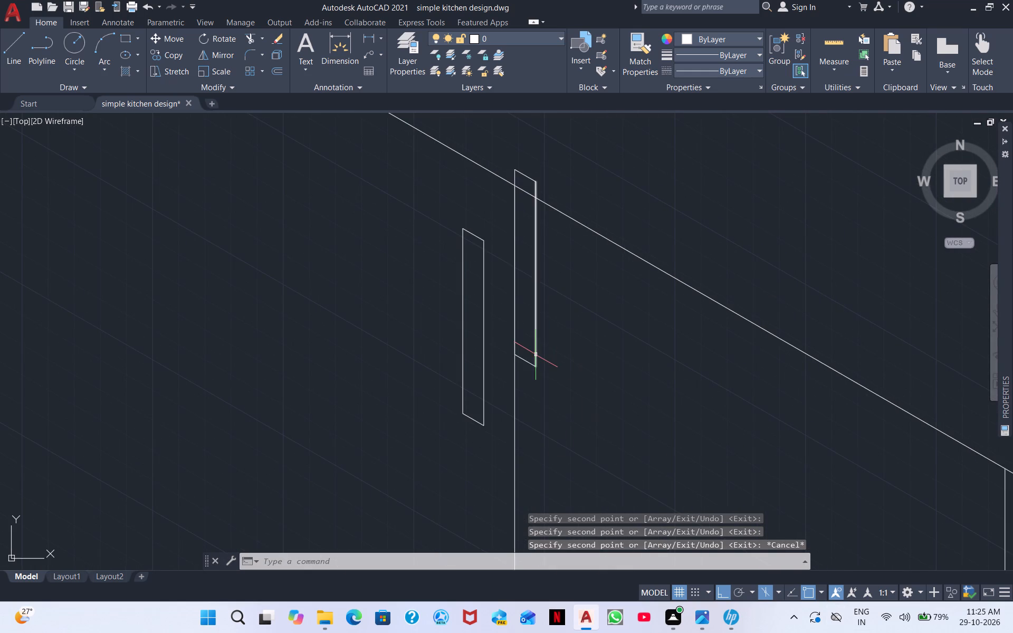
left_click(536, 354)
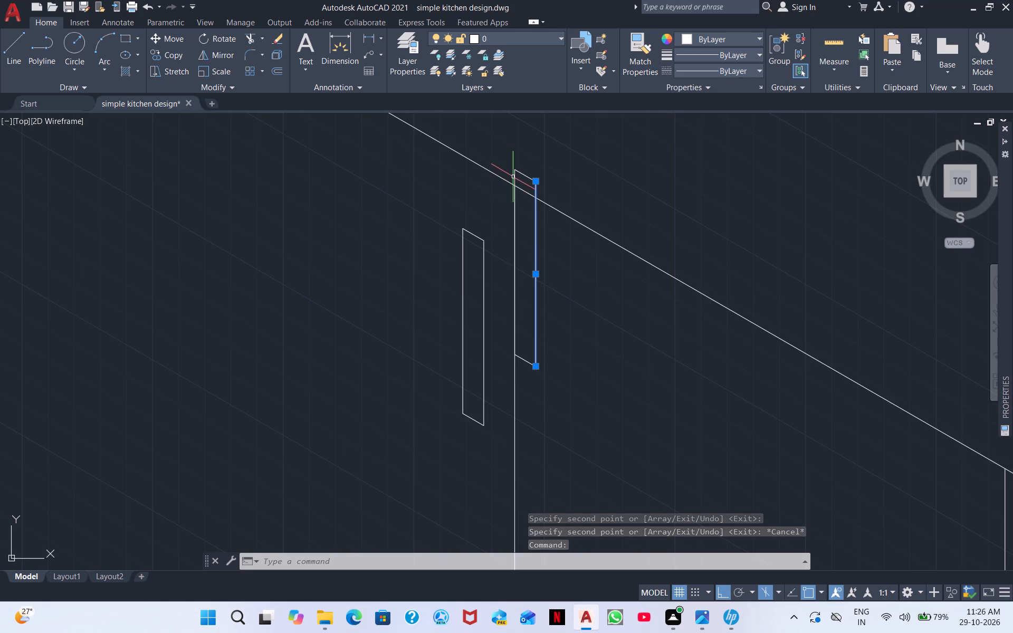
left_click(514, 176)
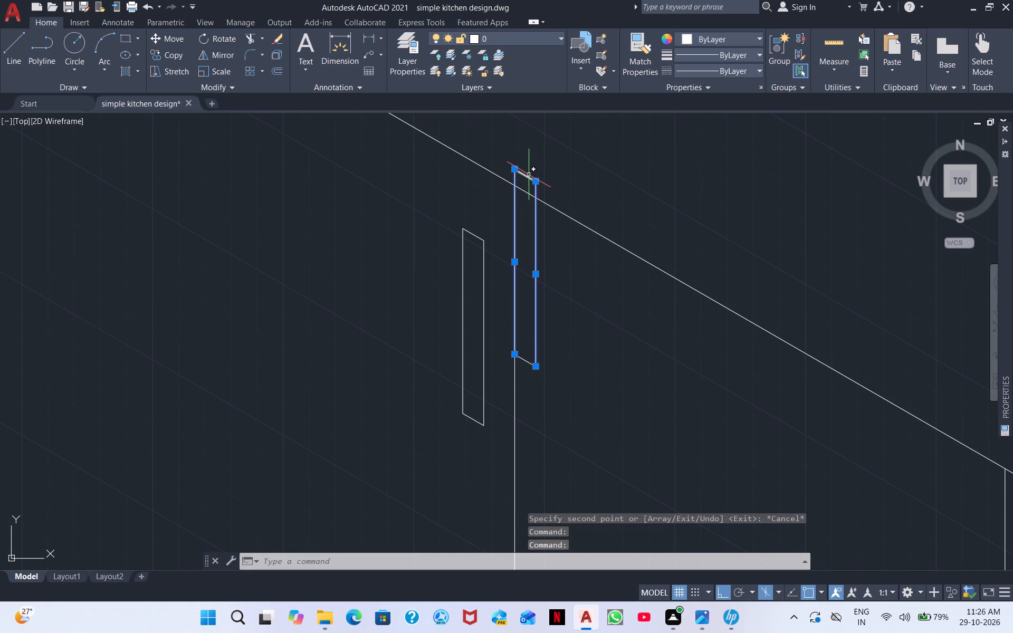
left_click(529, 175)
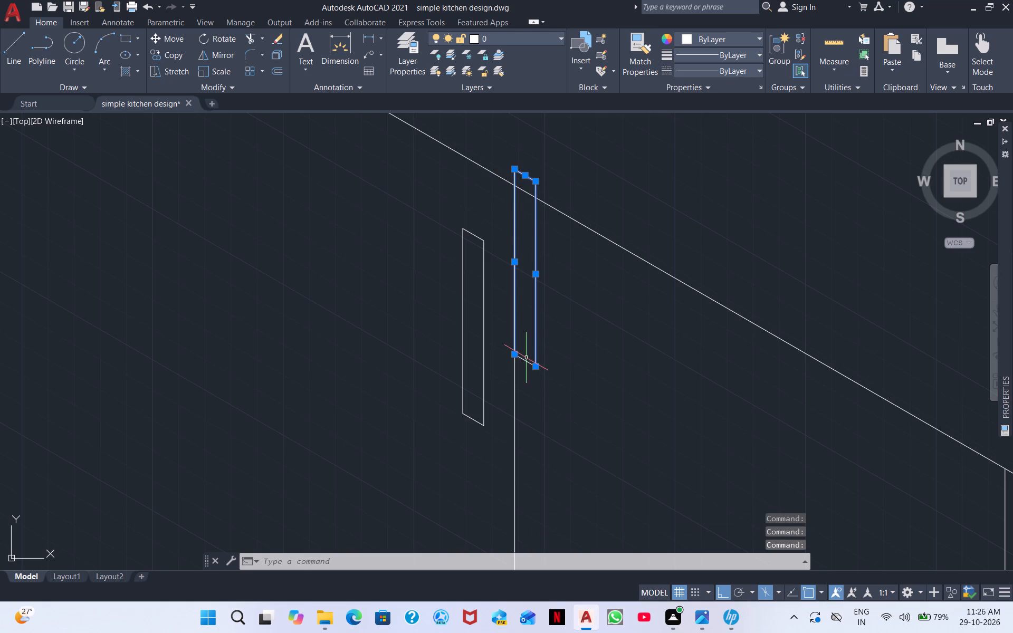
left_click(527, 358)
right_click(598, 352)
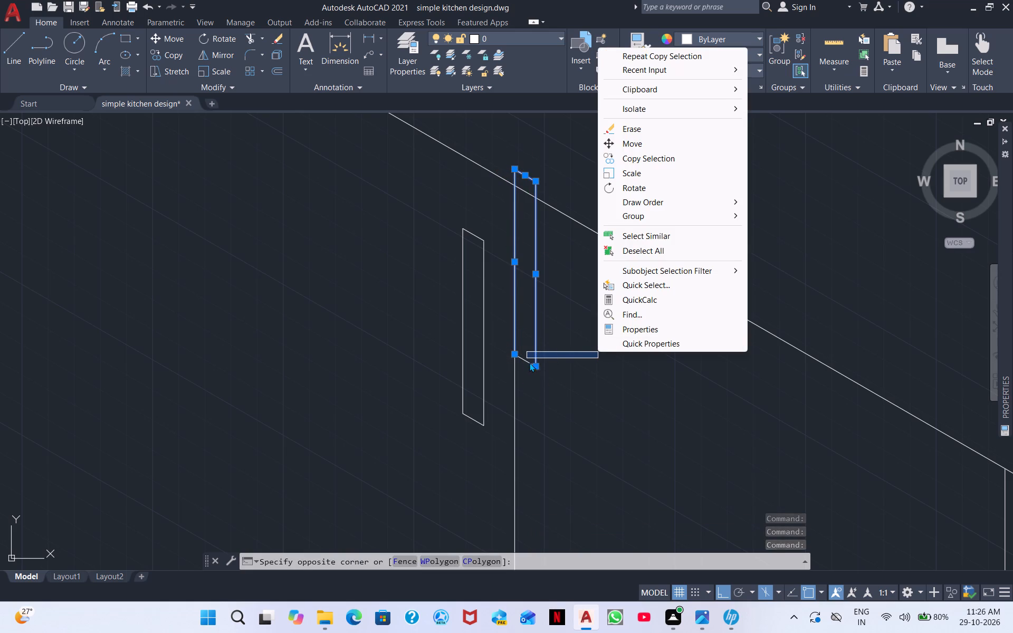
double_click(525, 359)
left_click(526, 362)
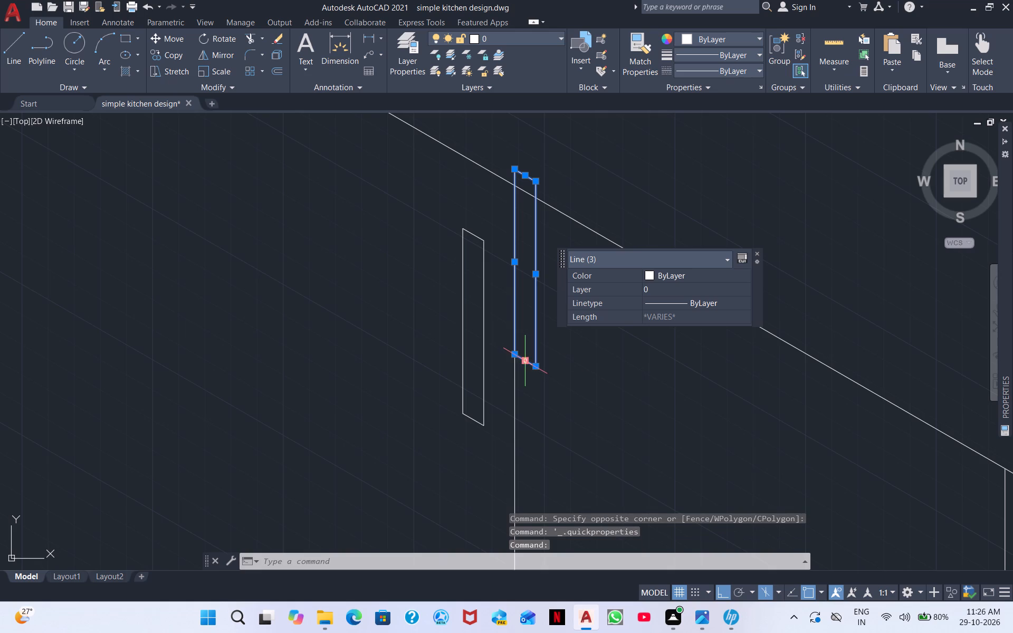
right_click(609, 381)
left_click(648, 156)
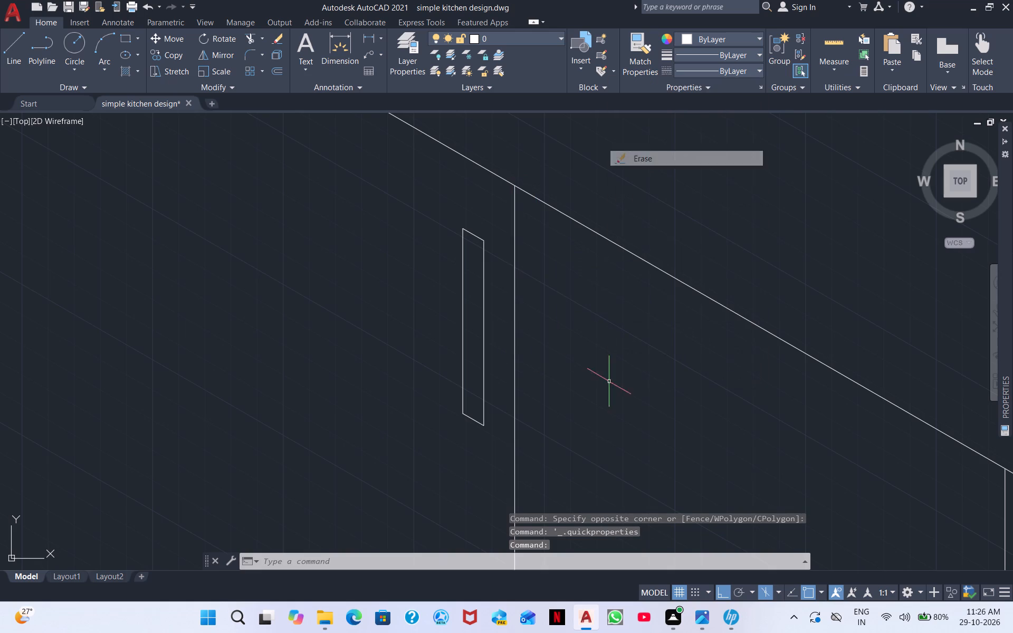
Copy the remaining handle at the third division to the division's other side, about 8 units along the cabinet run.
scroll(588, 436, "down", 1)
left_click(529, 437)
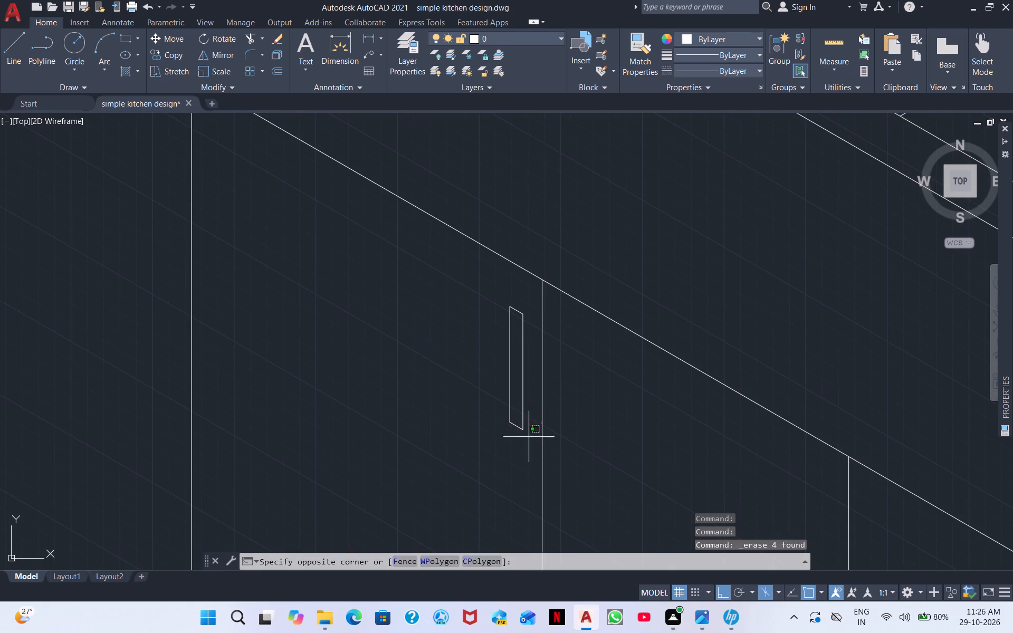
left_click(468, 297)
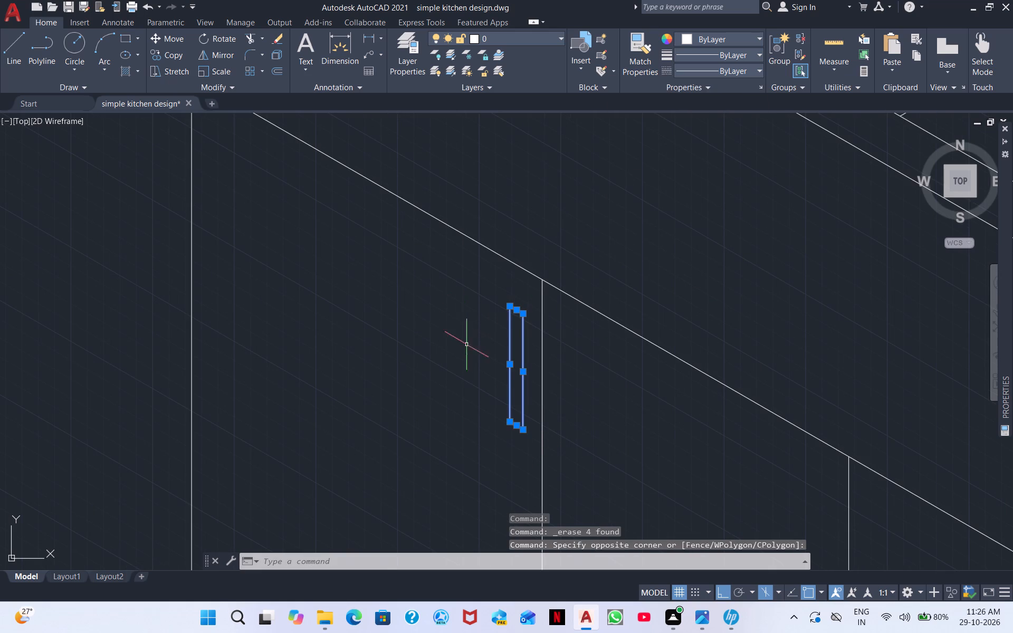
right_click(665, 436)
left_click(707, 245)
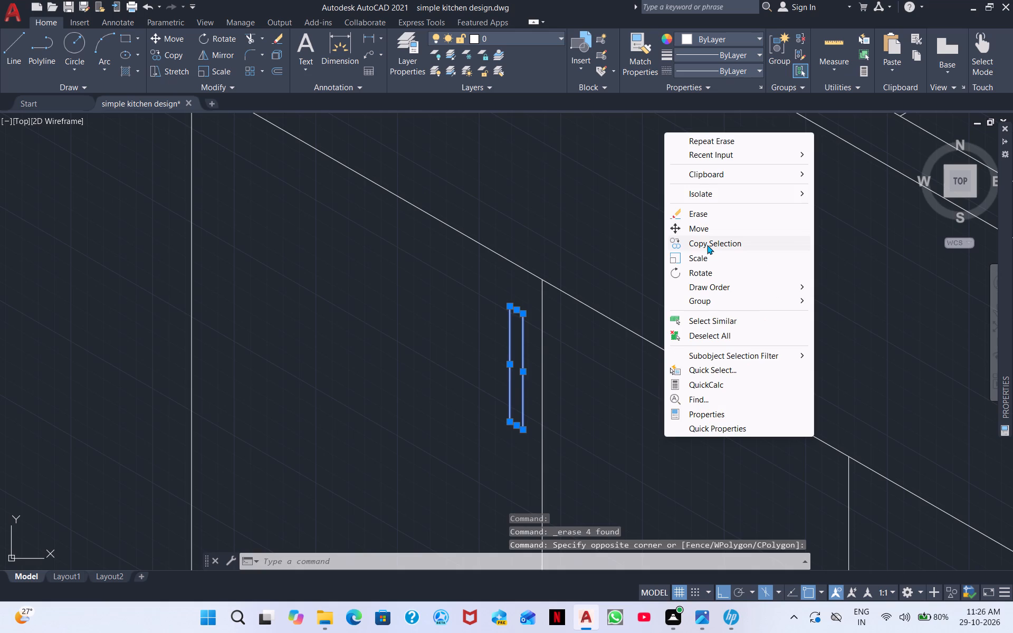
left_click(518, 377)
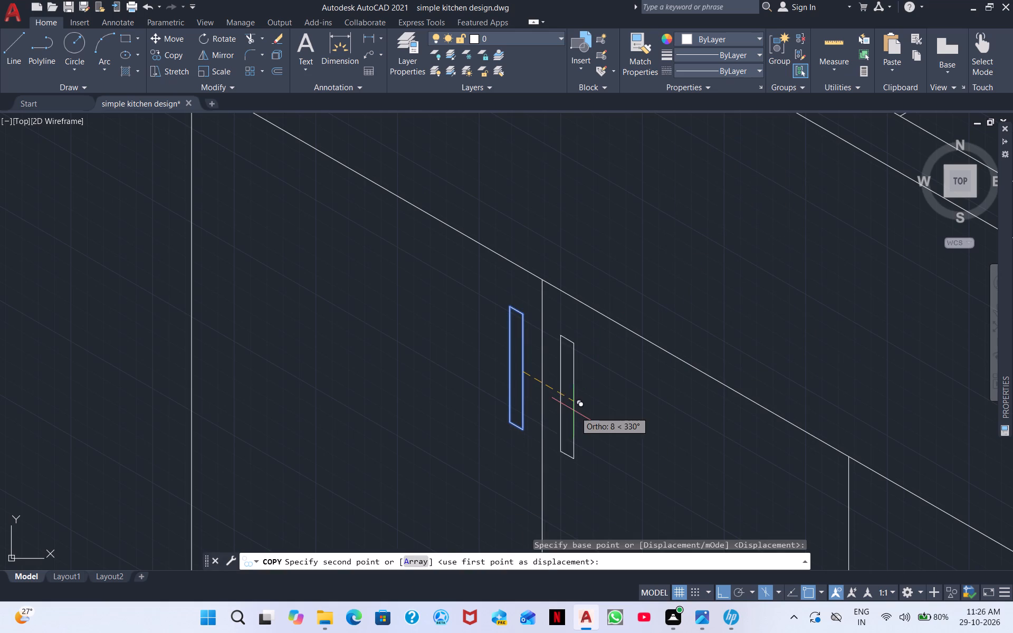
left_click(578, 407)
key("Escape")
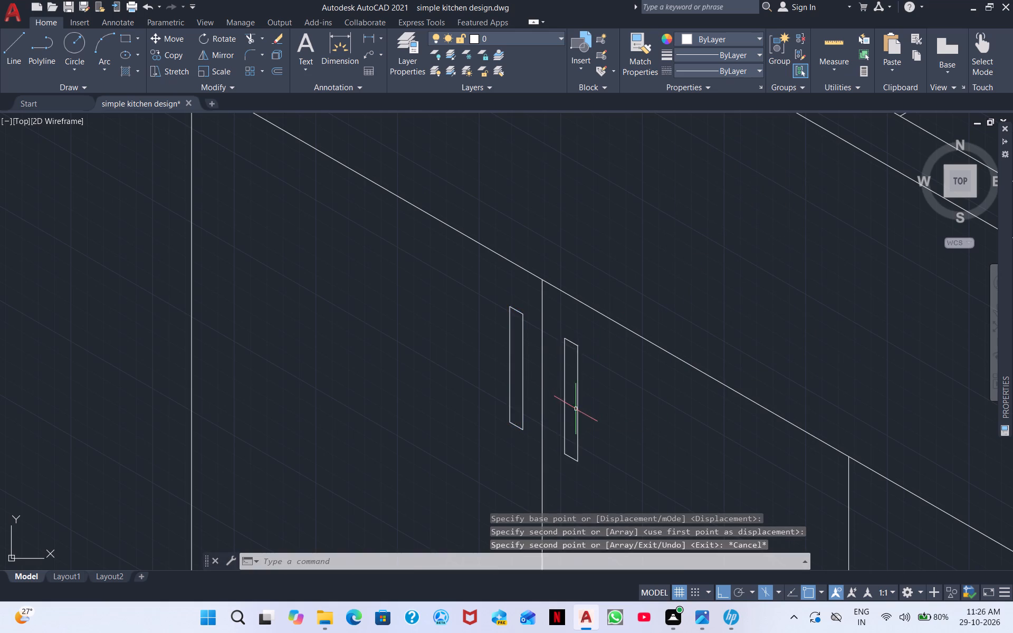
Draw a thin handle outline about 27 units long and 3 units high on the top drawer front, parallel to its edges.
scroll(577, 407, "down", 2)
middle_click_drag(733, 353, 521, 296)
scroll(524, 321, "down", 1)
middle_click_drag(643, 441, 587, 331)
middle_click_drag(471, 397, 596, 404)
scroll(628, 351, "up", 1)
middle_click_drag(686, 397, 708, 455)
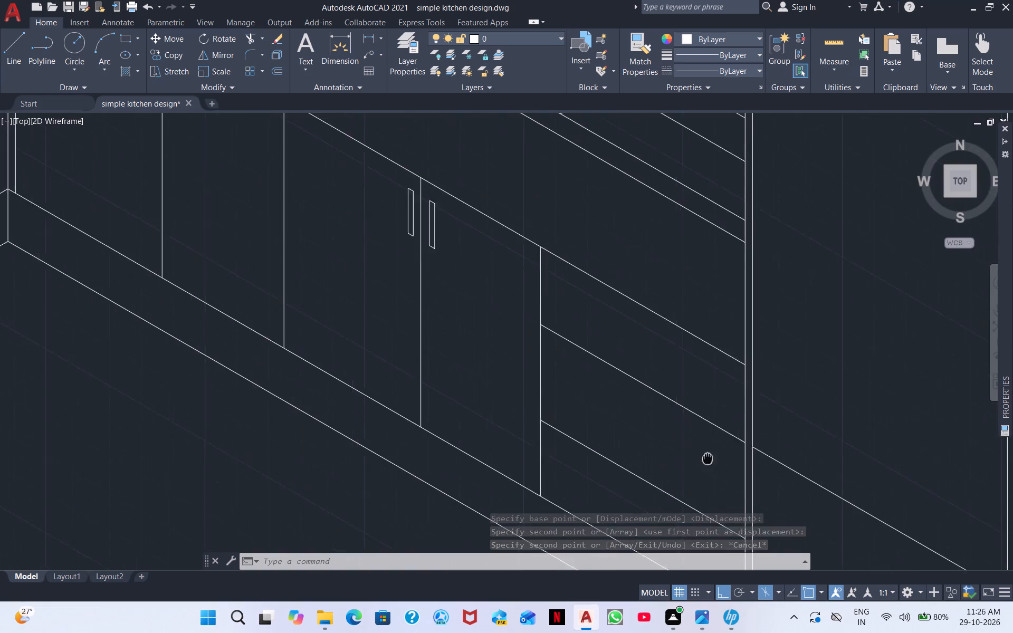
middle_click_drag(708, 455, 695, 462)
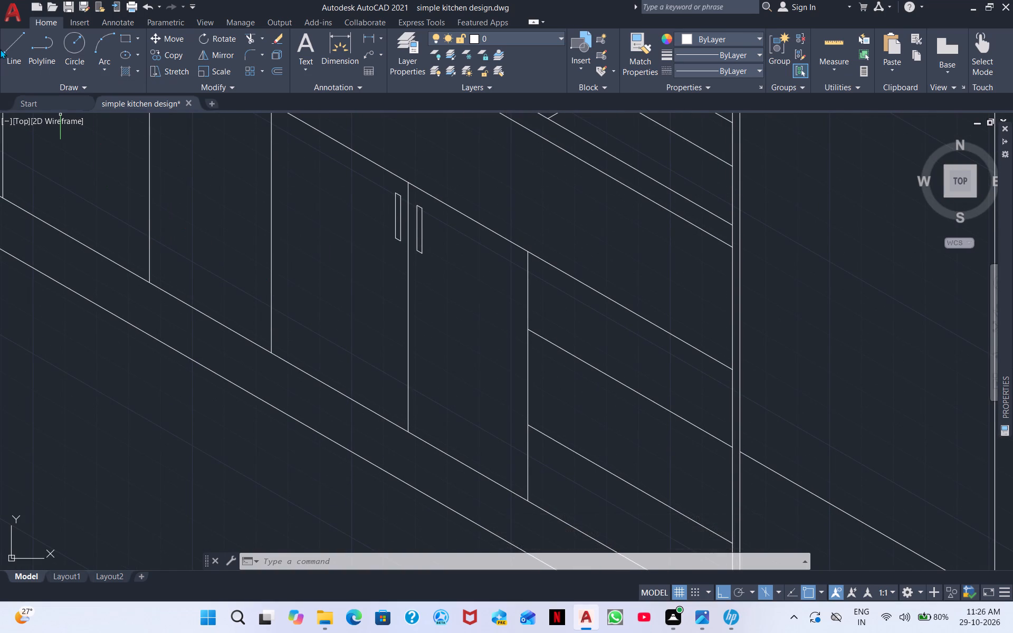
left_click(10, 53)
scroll(591, 336, "up", 1)
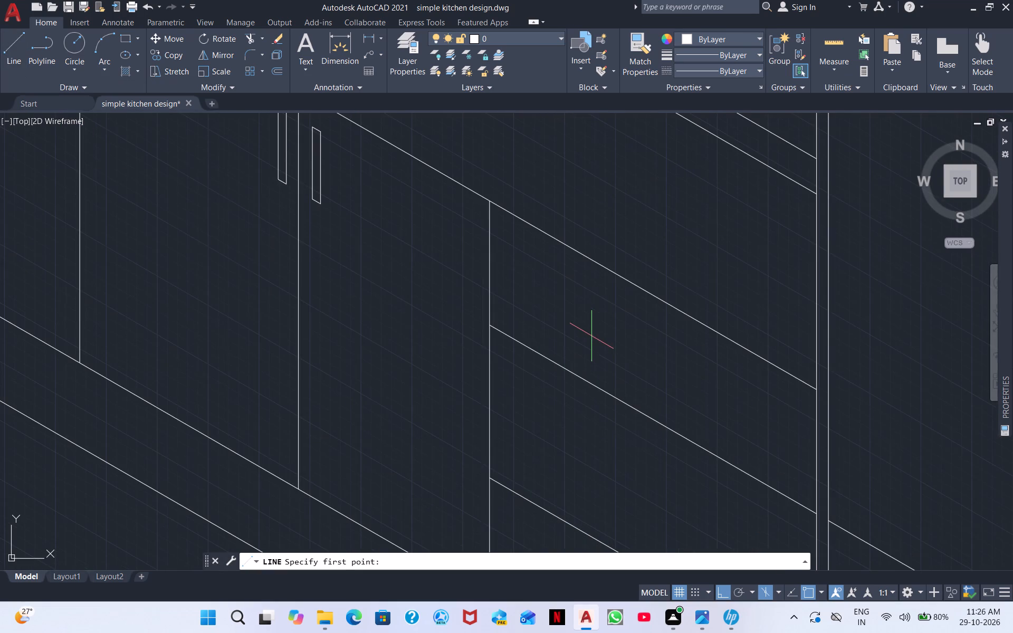
left_click(599, 286)
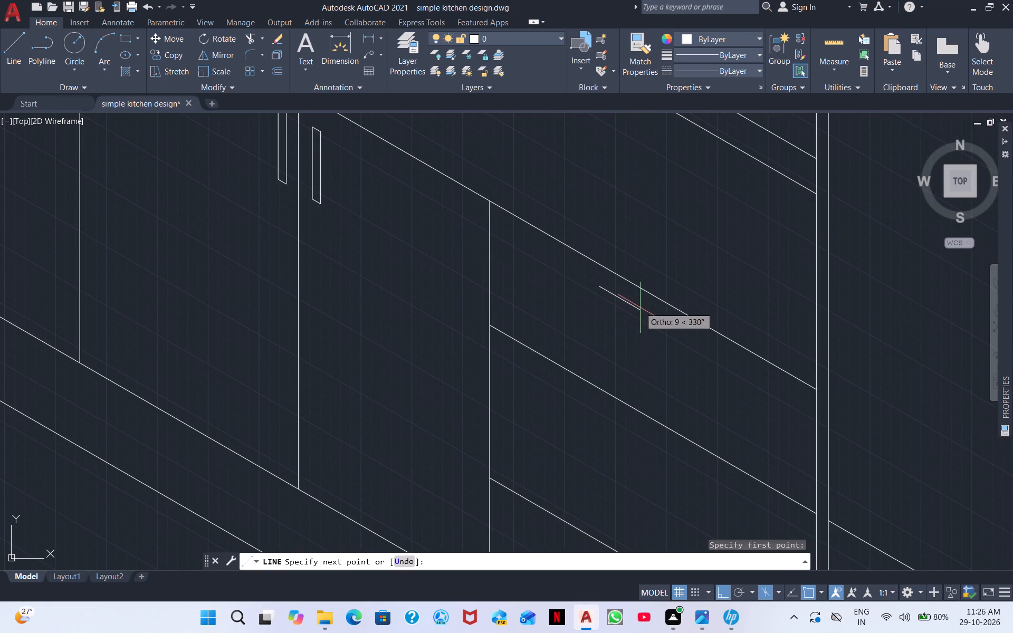
left_click(701, 347)
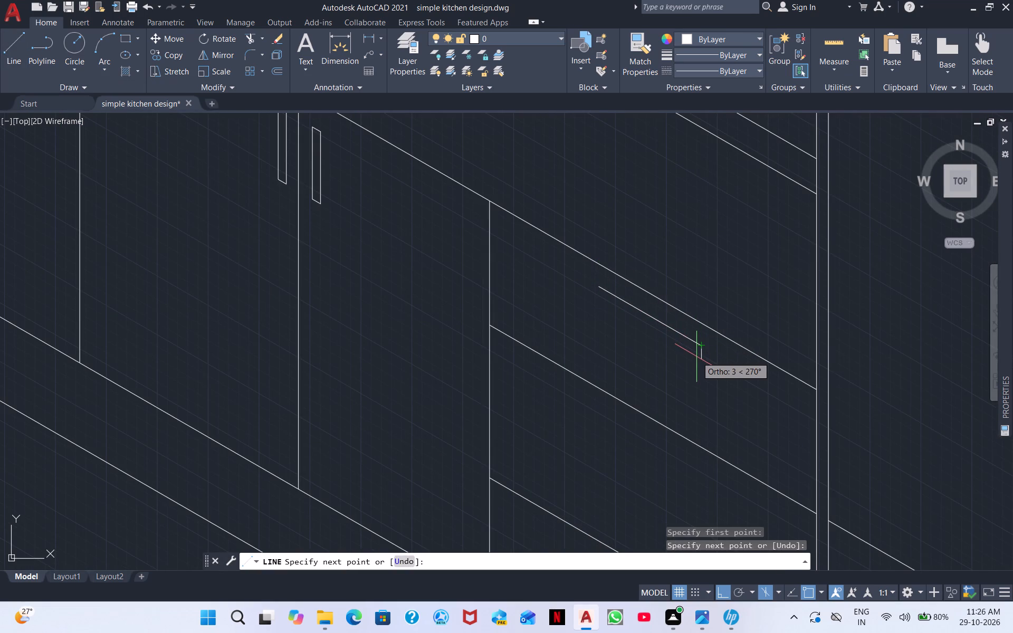
left_click(696, 357)
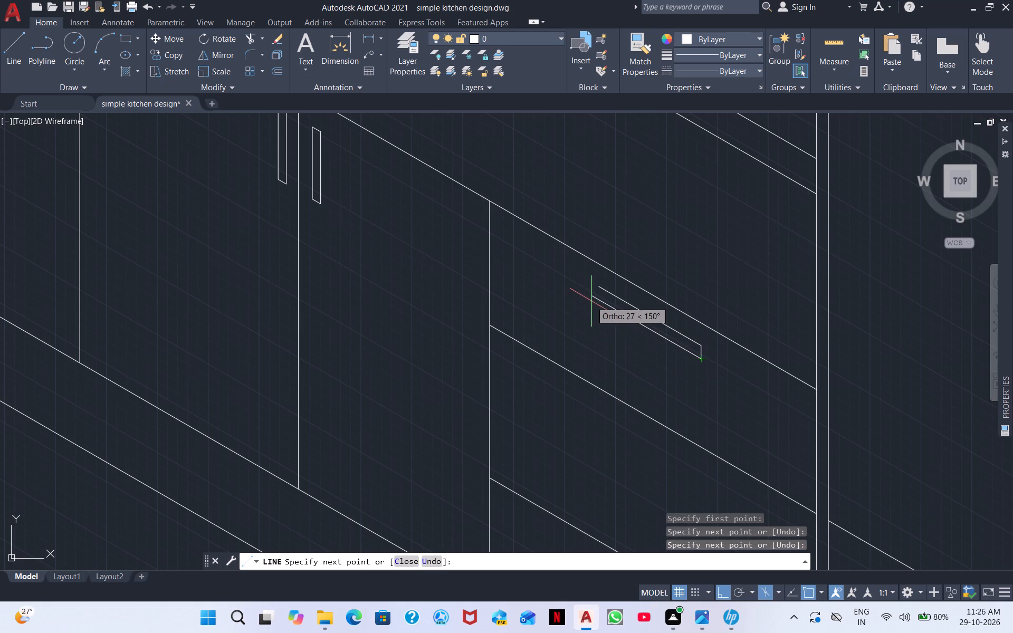
left_click(591, 301)
left_click(597, 288)
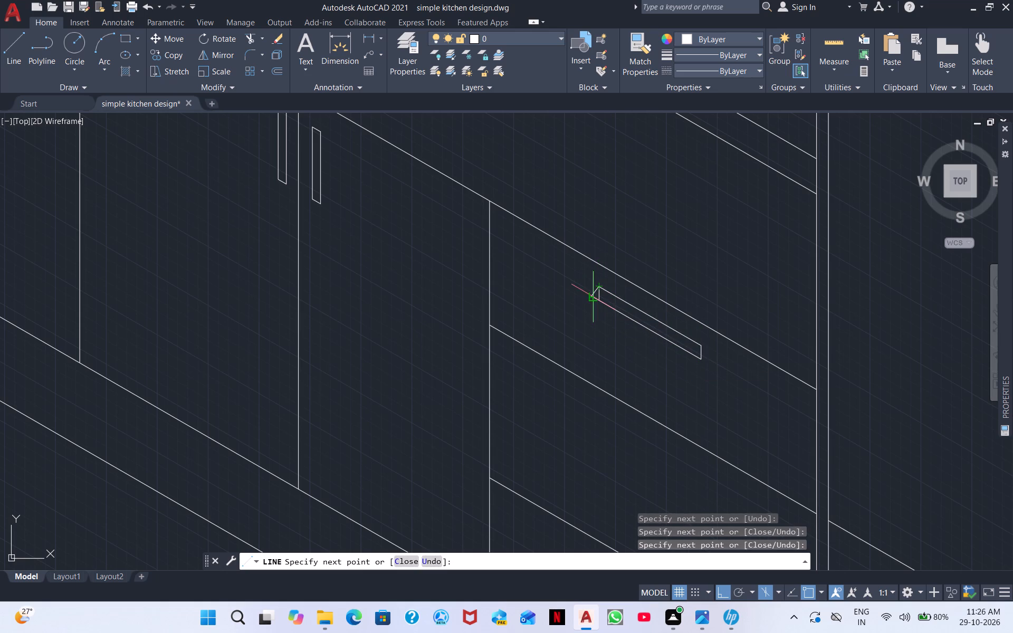
left_click(600, 316)
key("Escape")
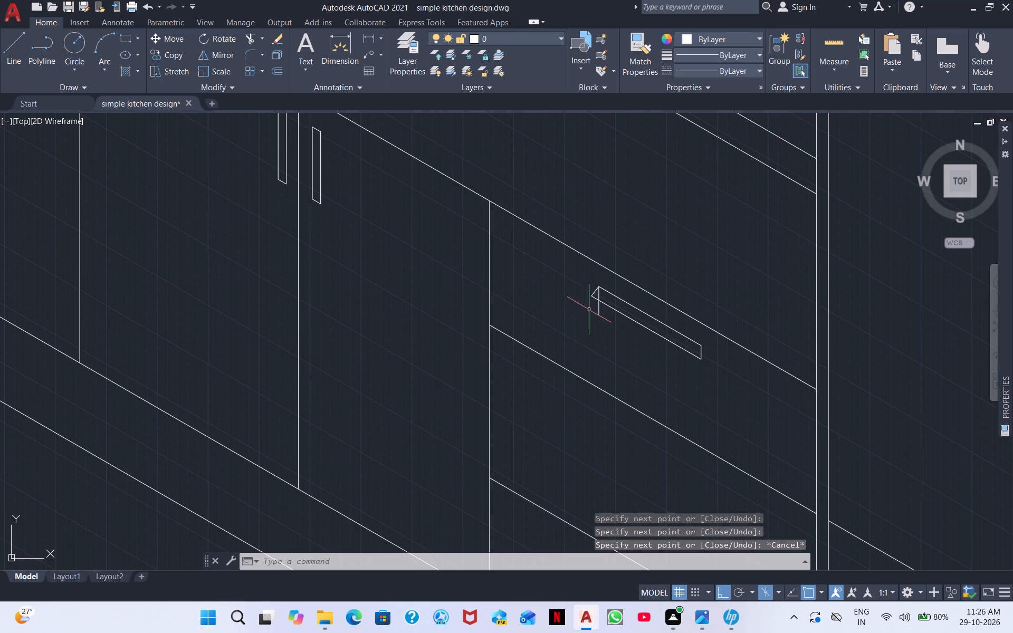
Trim the overshooting lines at the corner-side end of the drawer handle to leave a clean closed parallelogram.
left_click(251, 35)
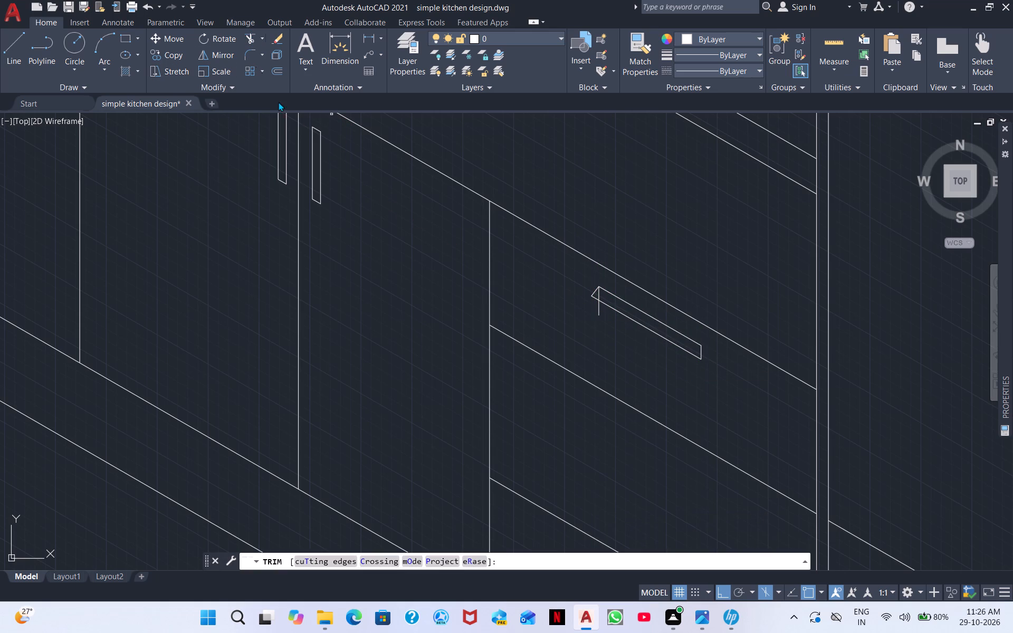
scroll(588, 310, "up", 1)
left_click_drag(598, 277, 599, 281)
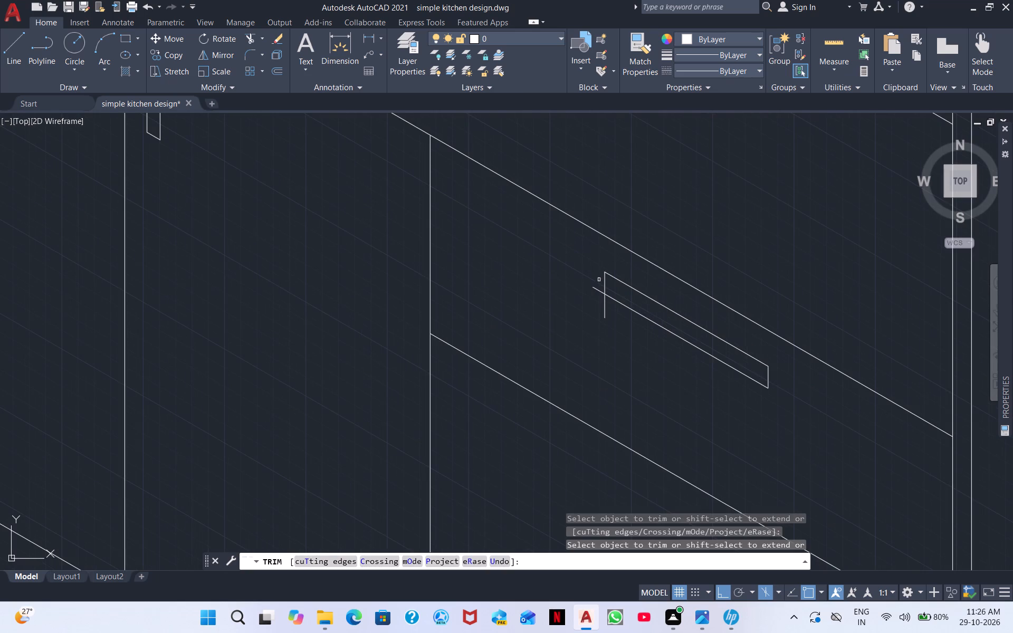
left_click_drag(599, 281, 600, 297)
left_click(599, 291)
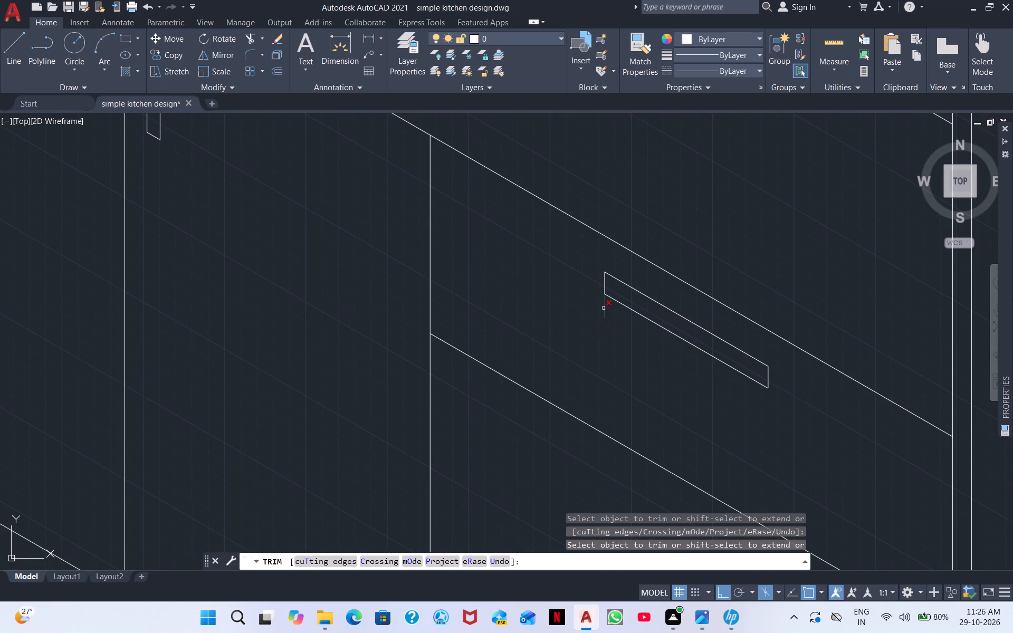
left_click(604, 308)
scroll(724, 409, "down", 2)
right_click(760, 413)
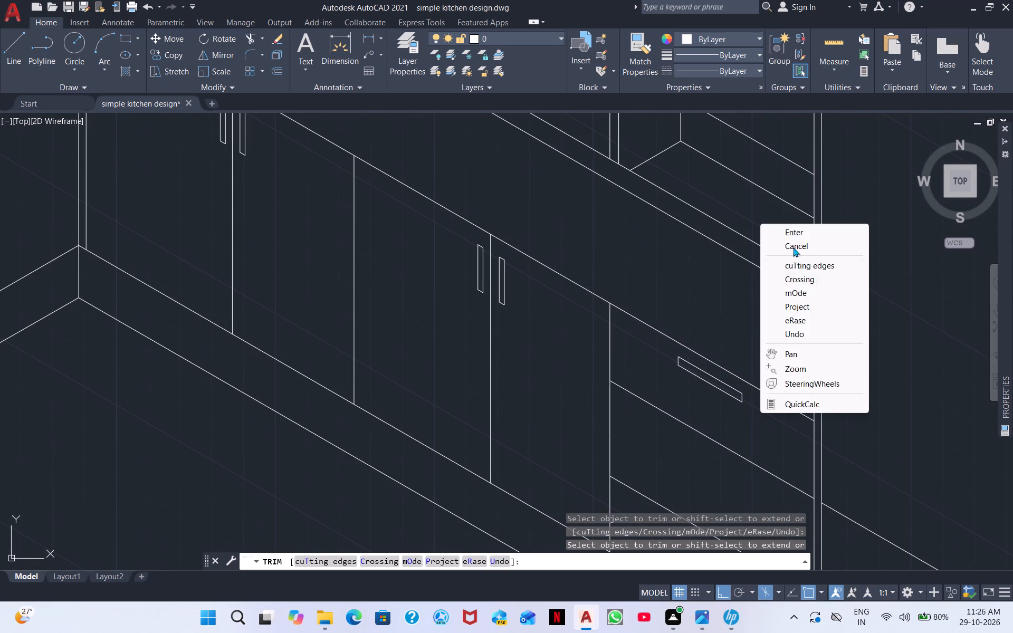
left_click(793, 231)
Copy the top drawer's handle straight down onto the two drawer fronts below it, beside the tall unit.
scroll(710, 401, "up", 3)
left_click(867, 457)
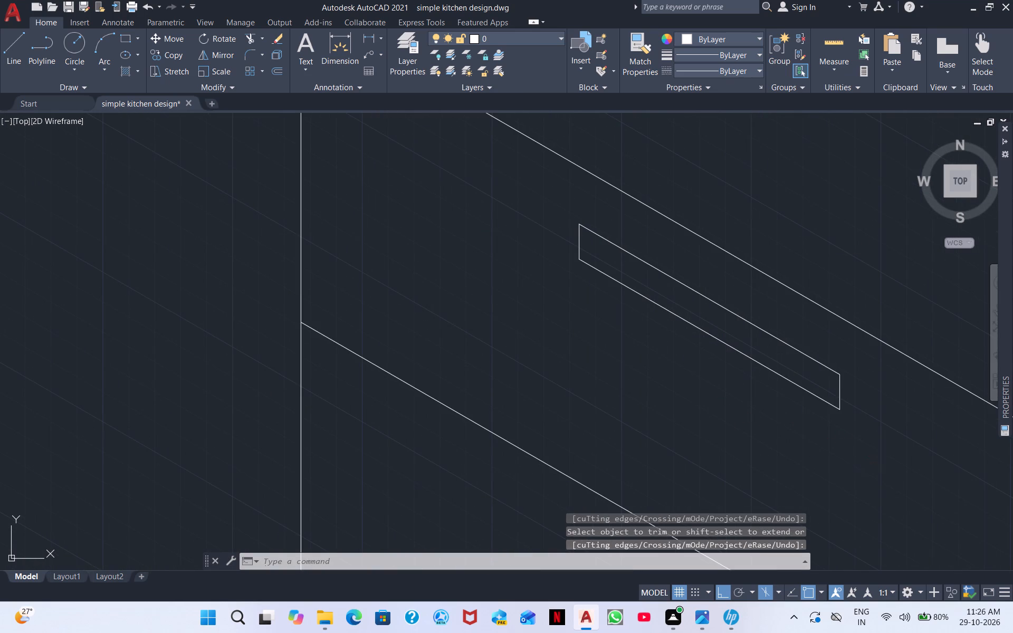
left_click(658, 361)
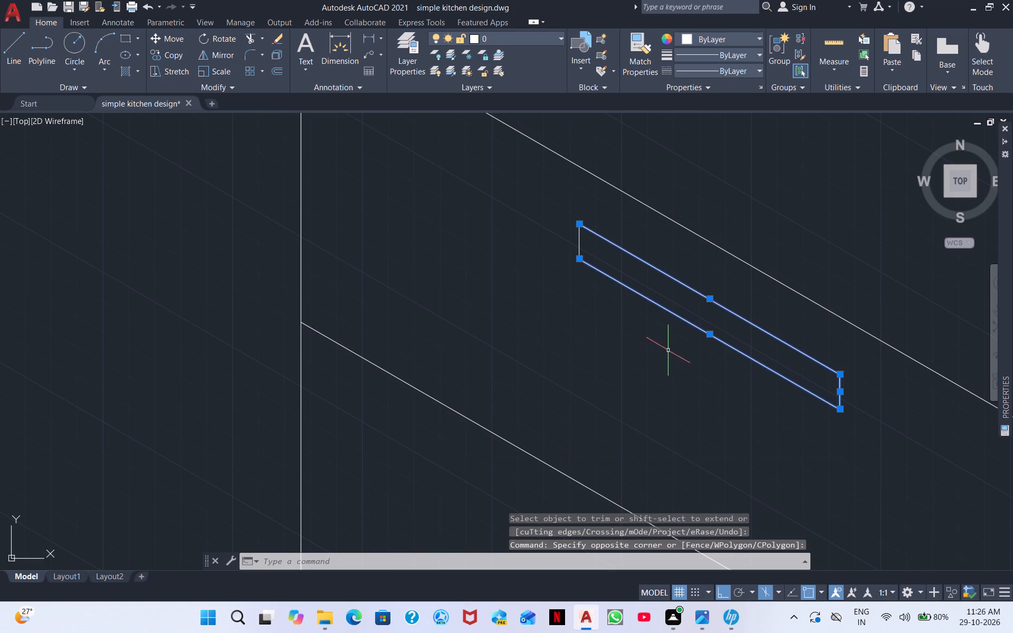
left_click(570, 263)
left_click(593, 235)
left_click_drag(605, 264, 595, 255)
left_click(557, 224)
scroll(588, 394, "down", 2)
middle_click_drag(691, 421, 693, 312)
scroll(729, 342, "down", 1)
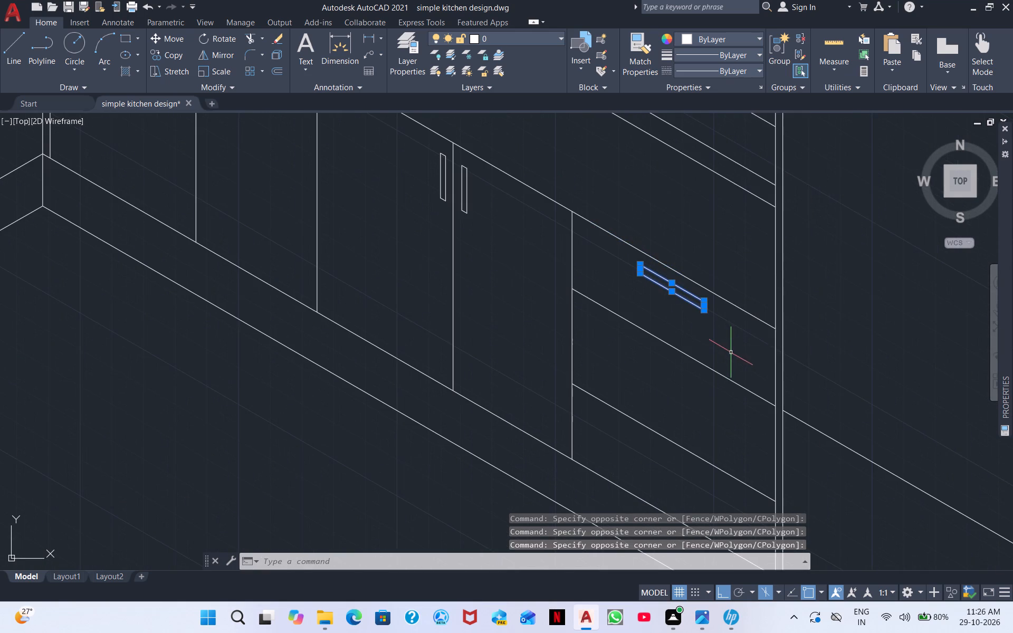
right_click(731, 353)
left_click(757, 160)
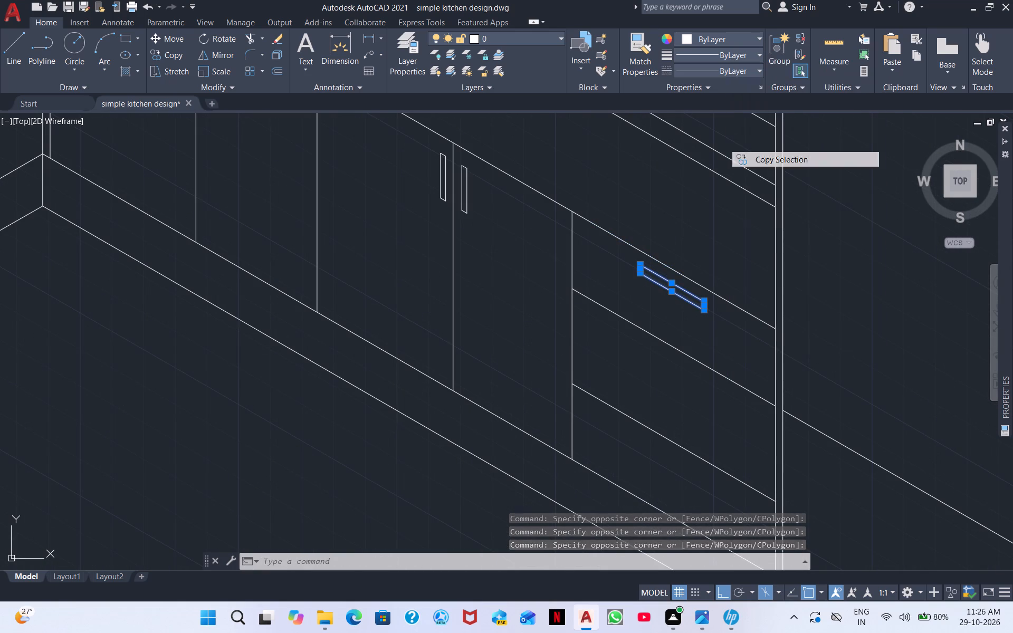
left_click(659, 279)
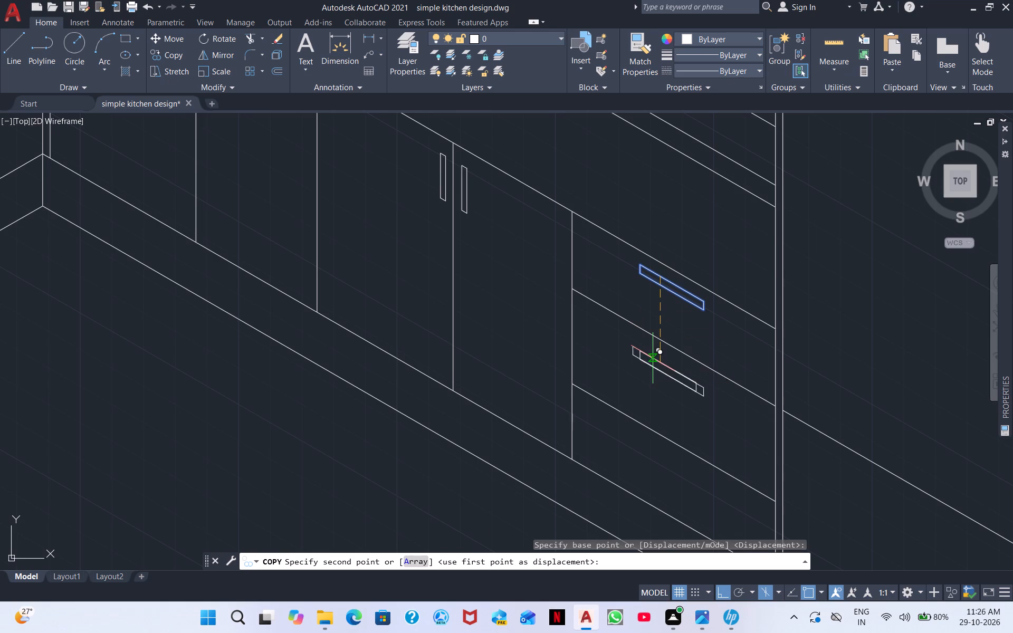
left_click(653, 358)
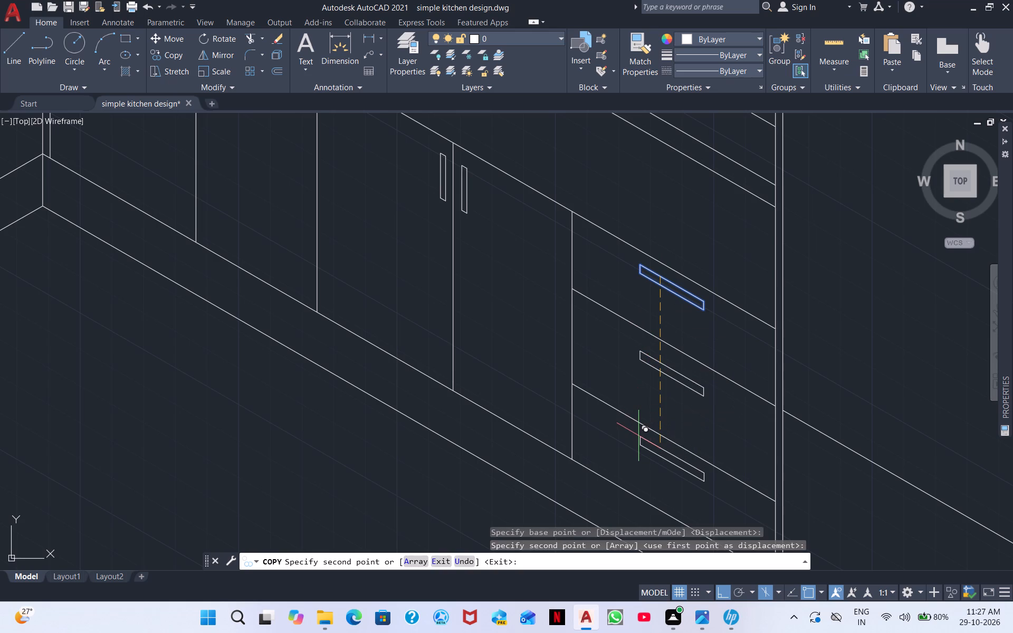
left_click(638, 436)
key("Escape")
Draw a vertical panel line on the wall cabinet's long face, just inside its sink-end corner, from top edge to bottom edge.
scroll(679, 397, "down", 2)
middle_click_drag(809, 432, 749, 314)
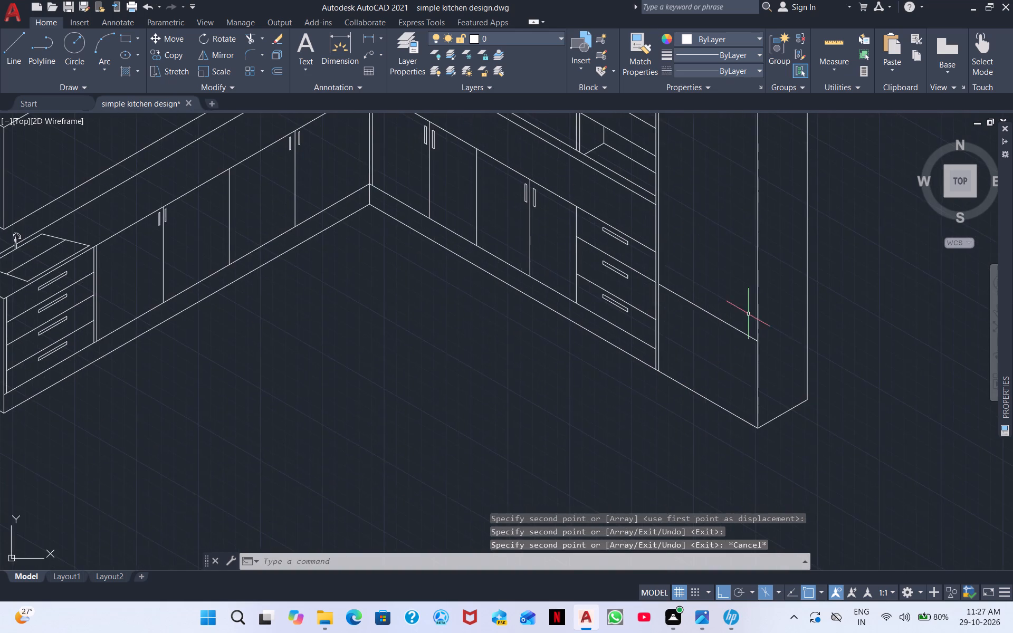
scroll(685, 412, "down", 1)
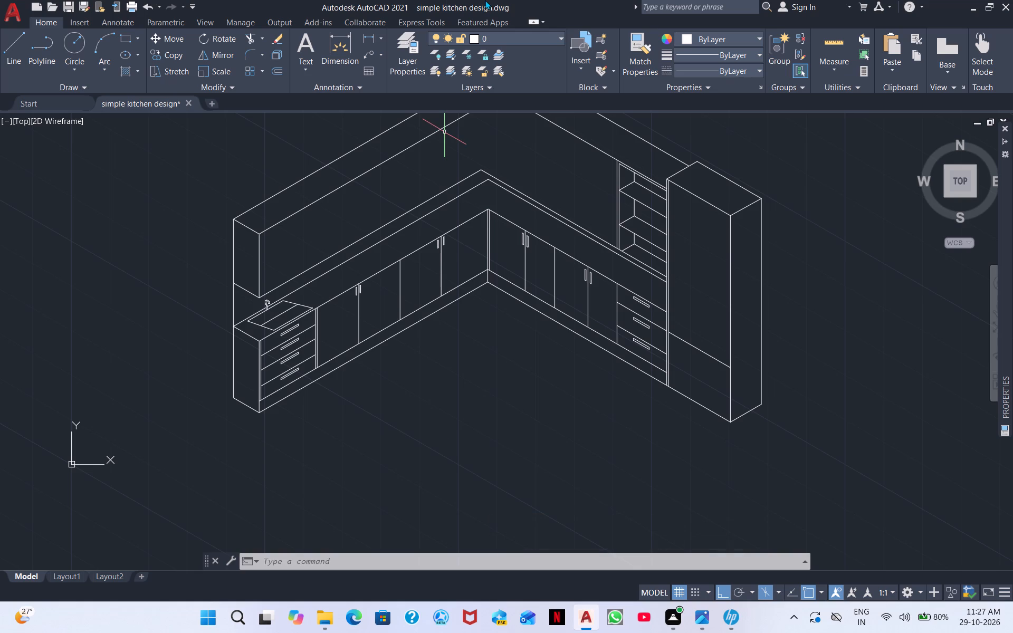
scroll(328, 301, "up", 2)
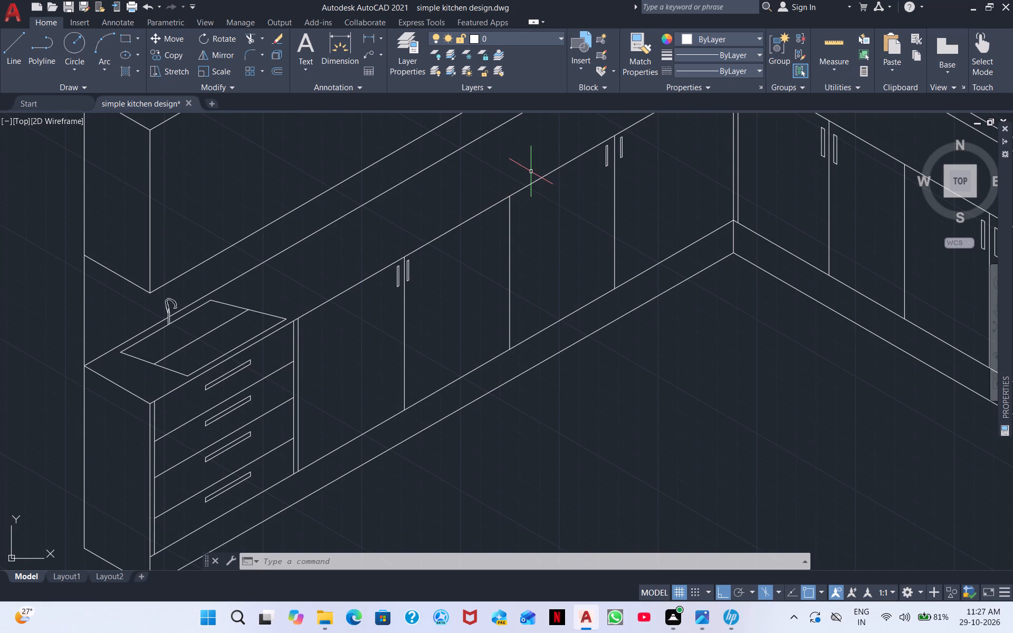
scroll(475, 216, "down", 1)
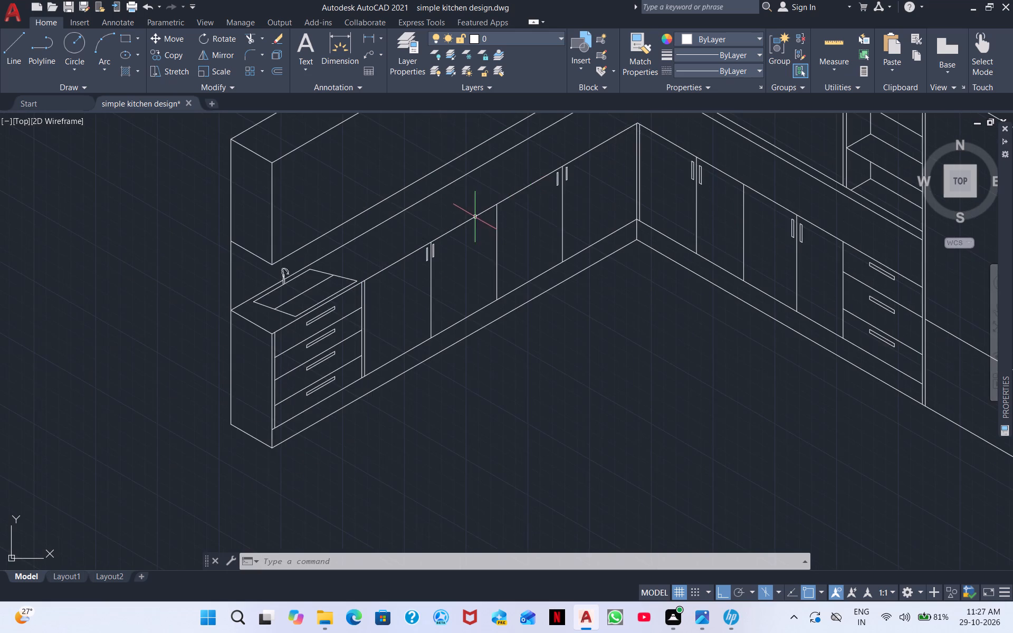
middle_click_drag(577, 227, 291, 353)
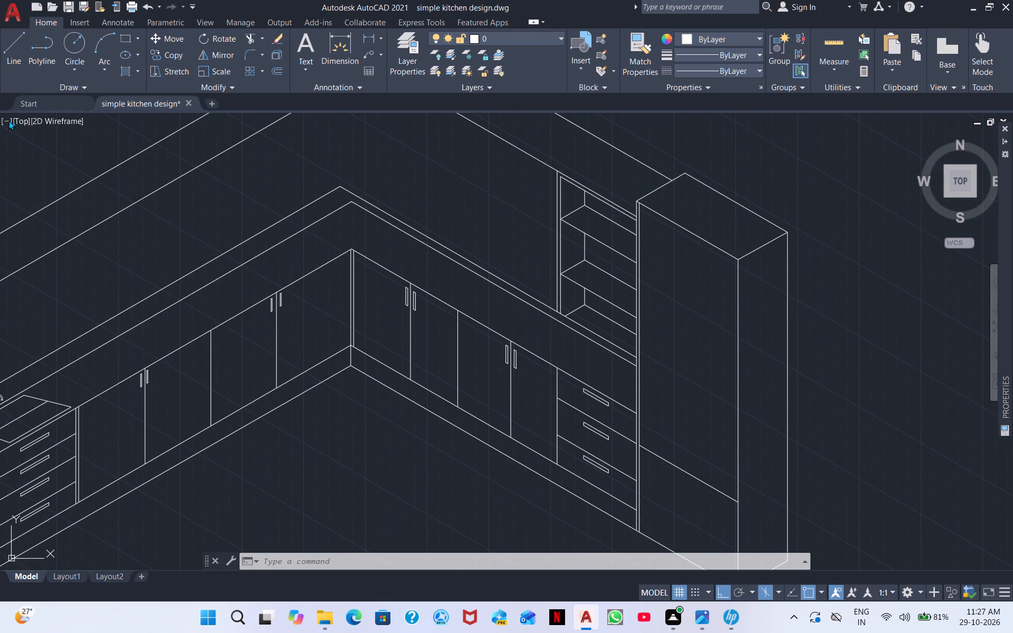
left_click(2, 55)
middle_click_drag(102, 290, 359, 231)
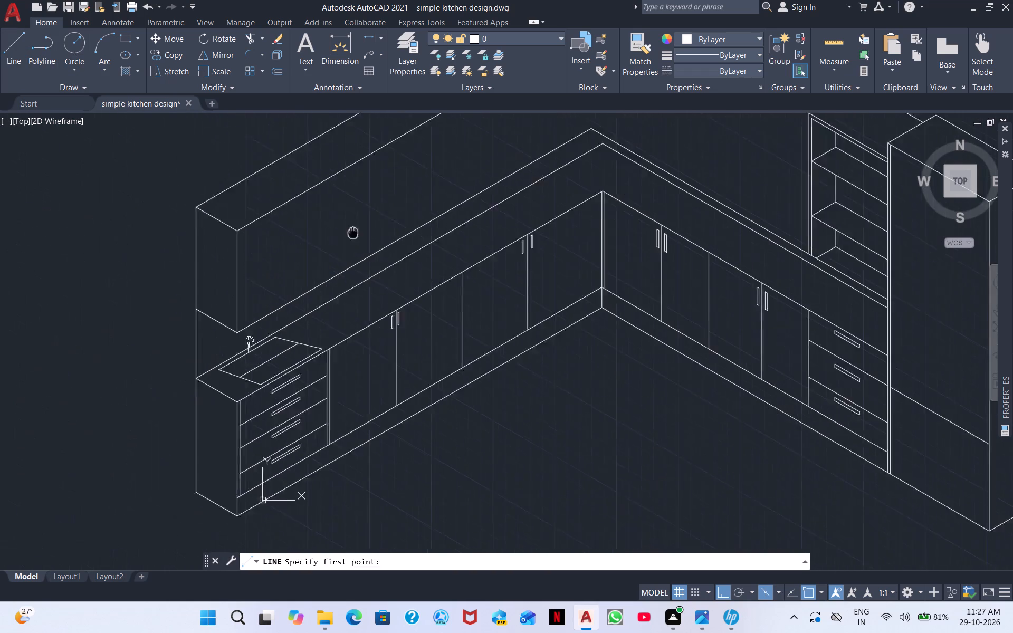
middle_click_drag(359, 231, 444, 222)
scroll(279, 294, "up", 2)
middle_click_drag(524, 341, 304, 250)
middle_click_drag(260, 211, 255, 231)
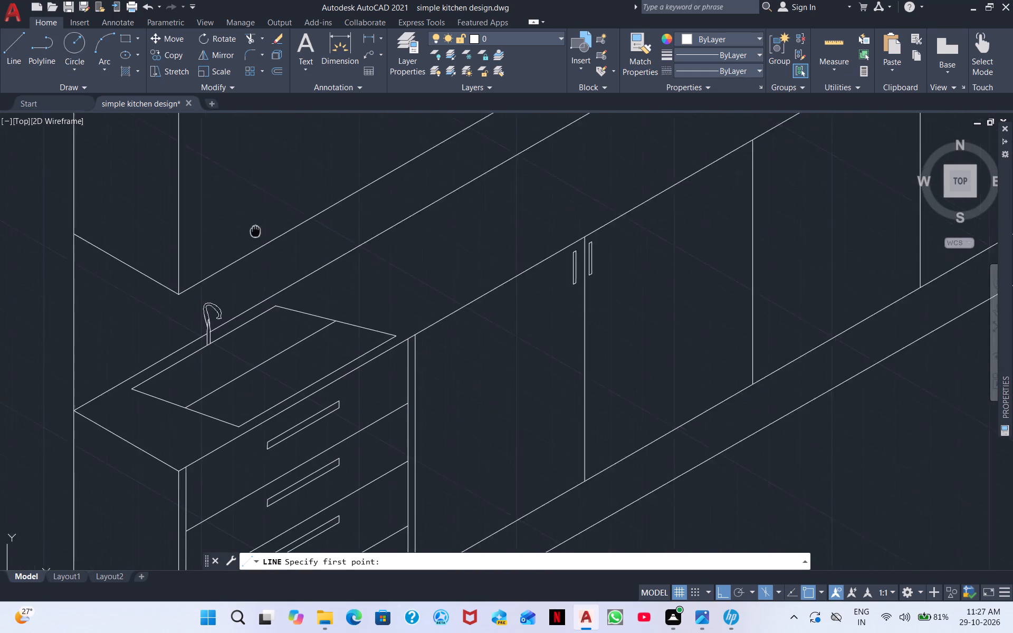
middle_click_drag(255, 231, 201, 408)
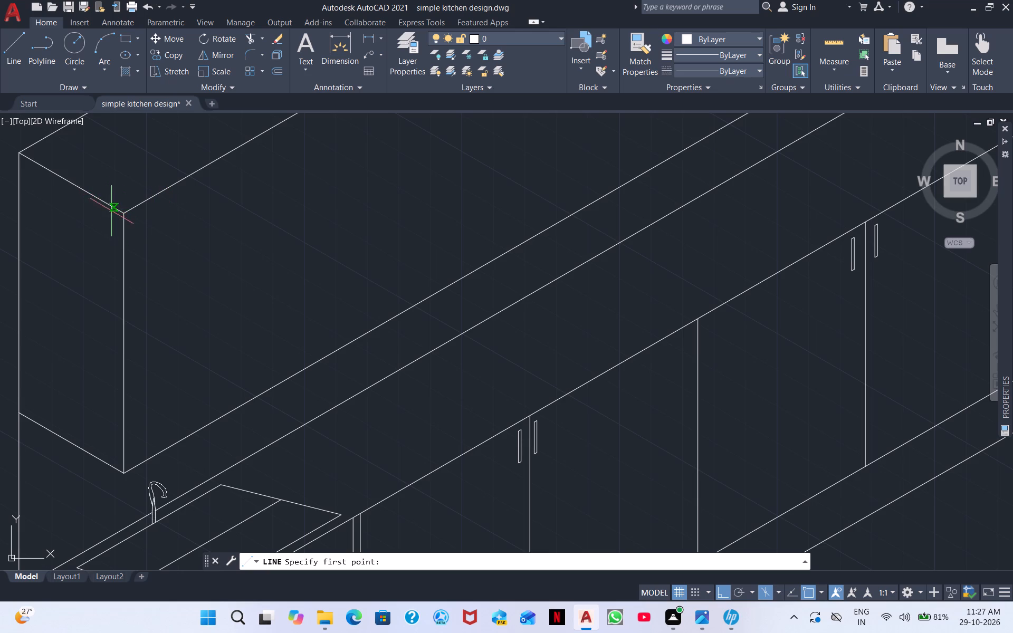
scroll(106, 216, "up", 3)
left_click(185, 199)
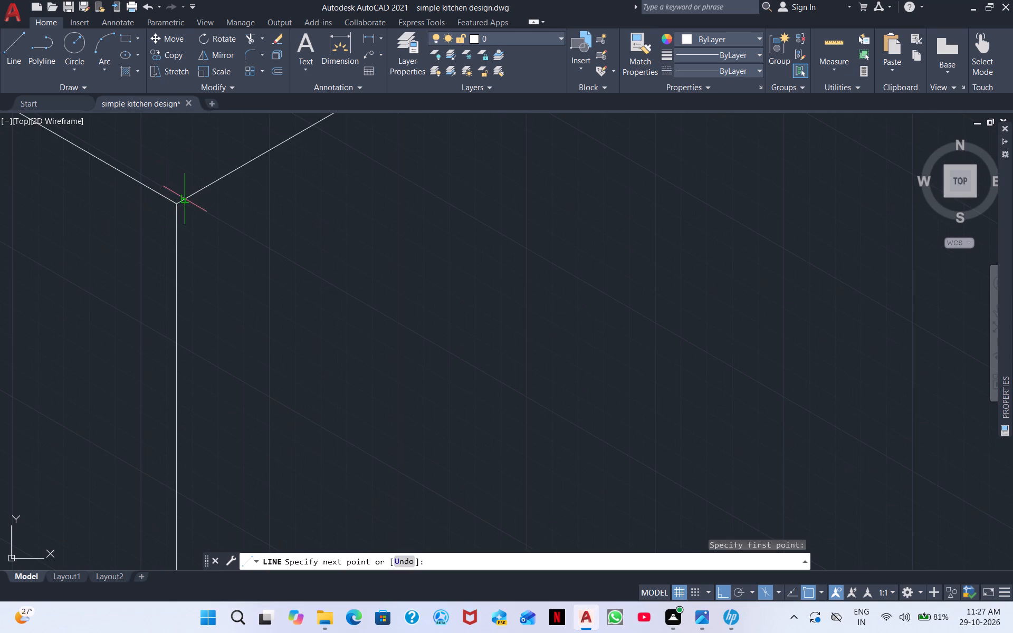
scroll(147, 433, "down", 3)
middle_click_drag(158, 433, 130, 157)
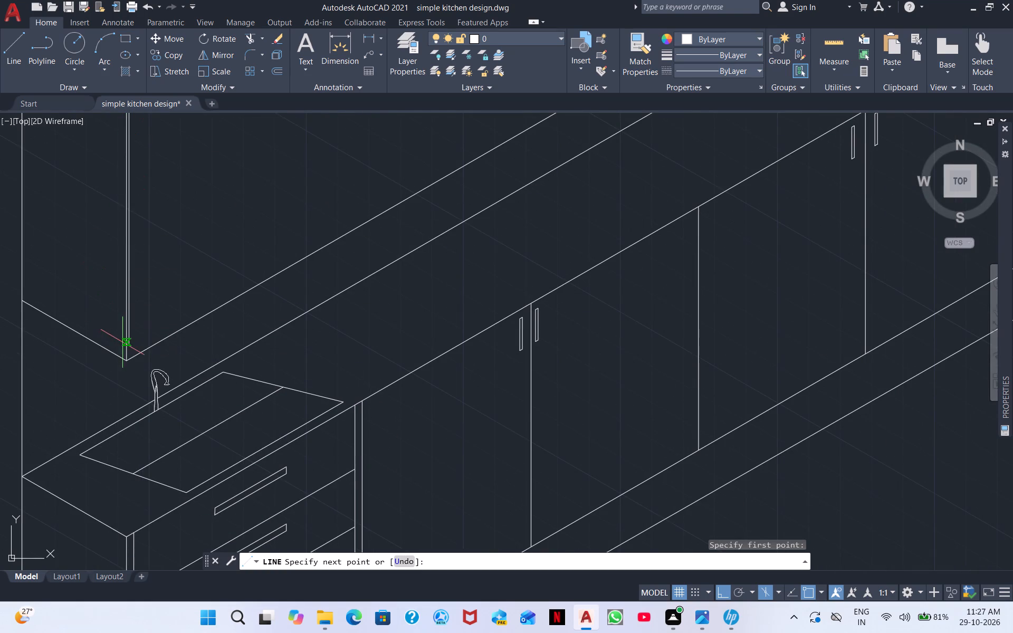
left_click(128, 356)
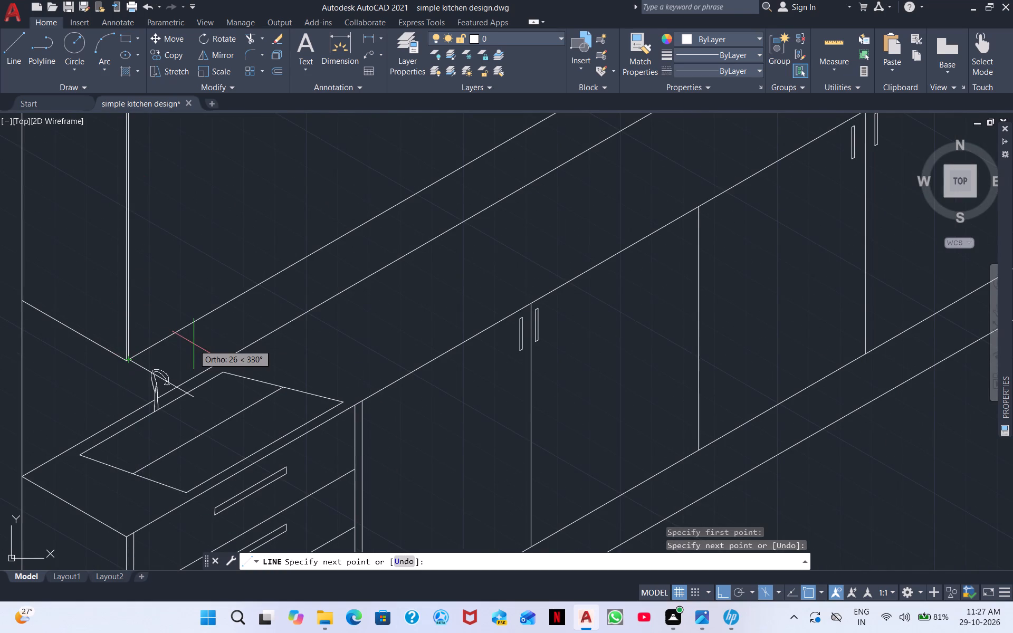
right_click(194, 344)
left_click(232, 348)
Draw a vertical line about 230 units long from the top of the sink-side run's first door division up past the wall cabinet.
scroll(223, 347, "down", 1)
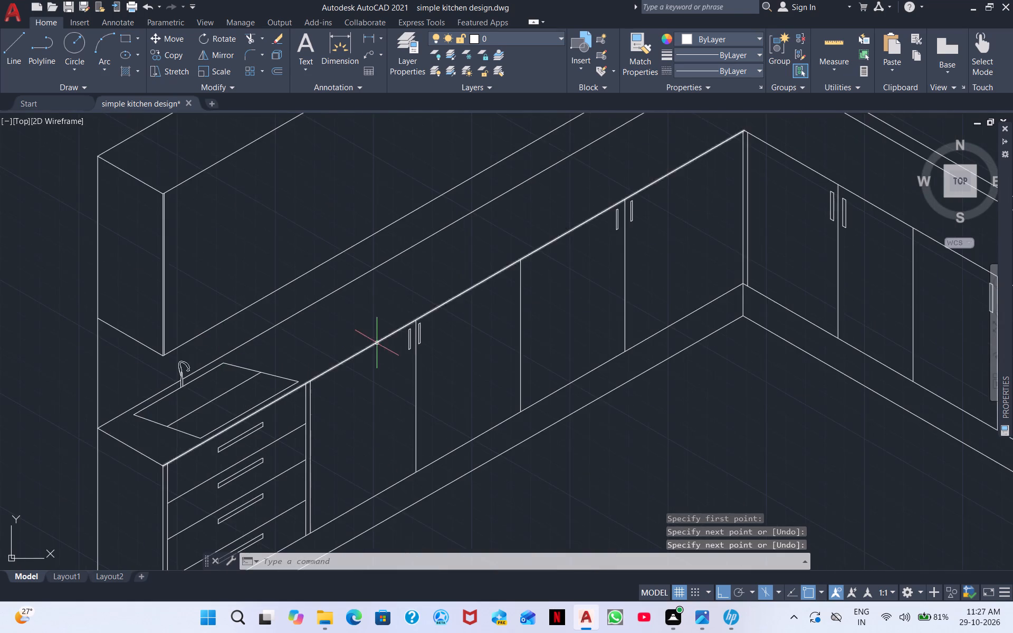
middle_click_drag(377, 343, 192, 304)
scroll(232, 299, "down", 1)
middle_click_drag(212, 266, 18, 334)
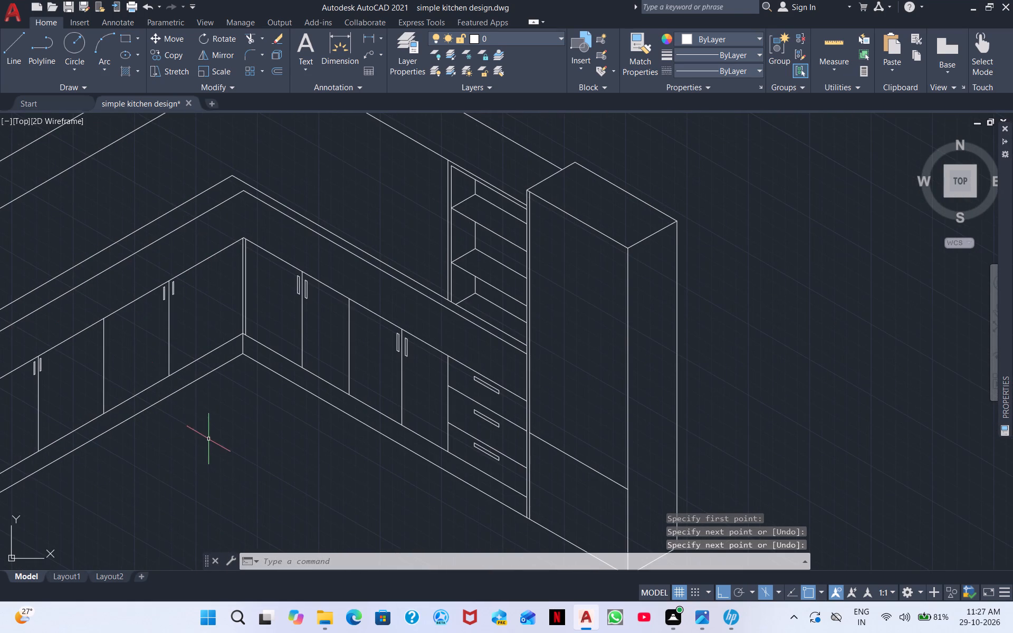
middle_click_drag(177, 366, 405, 346)
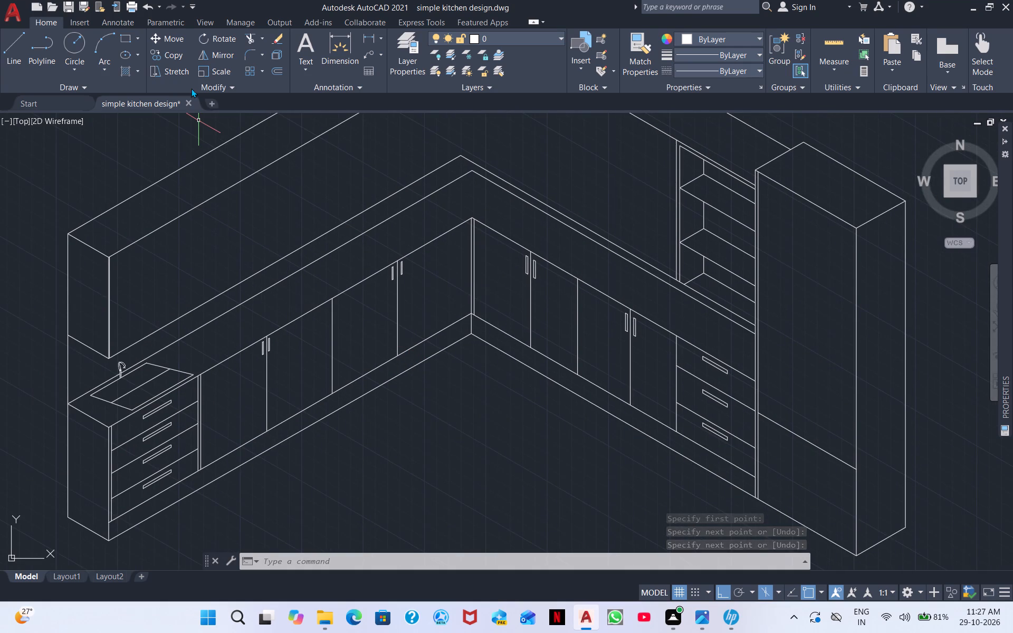
left_click(6, 47)
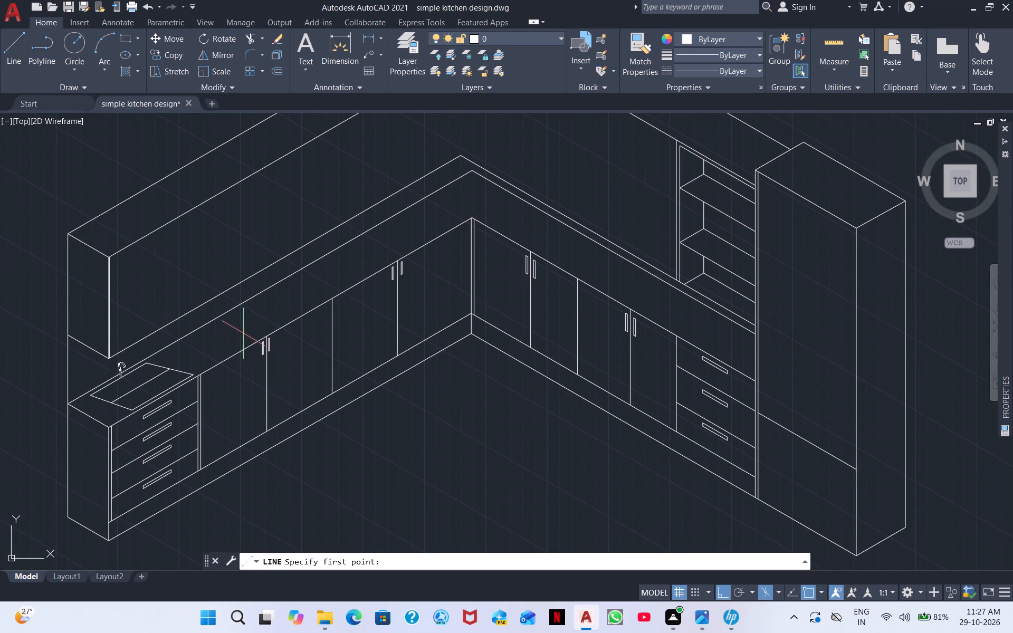
left_click_drag(265, 335, 261, 330)
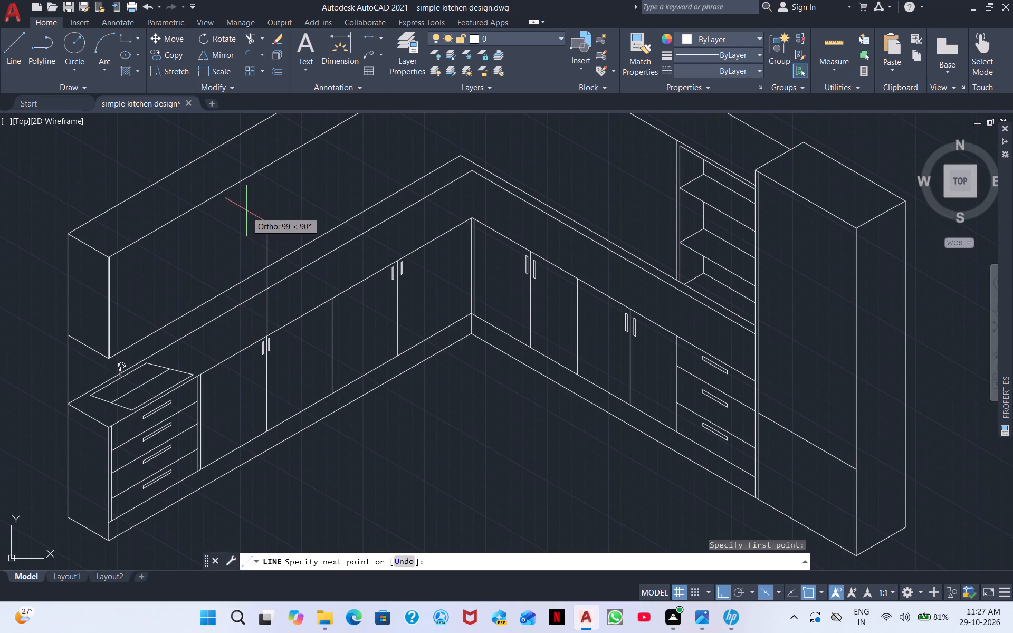
middle_click_drag(233, 119, 233, 193)
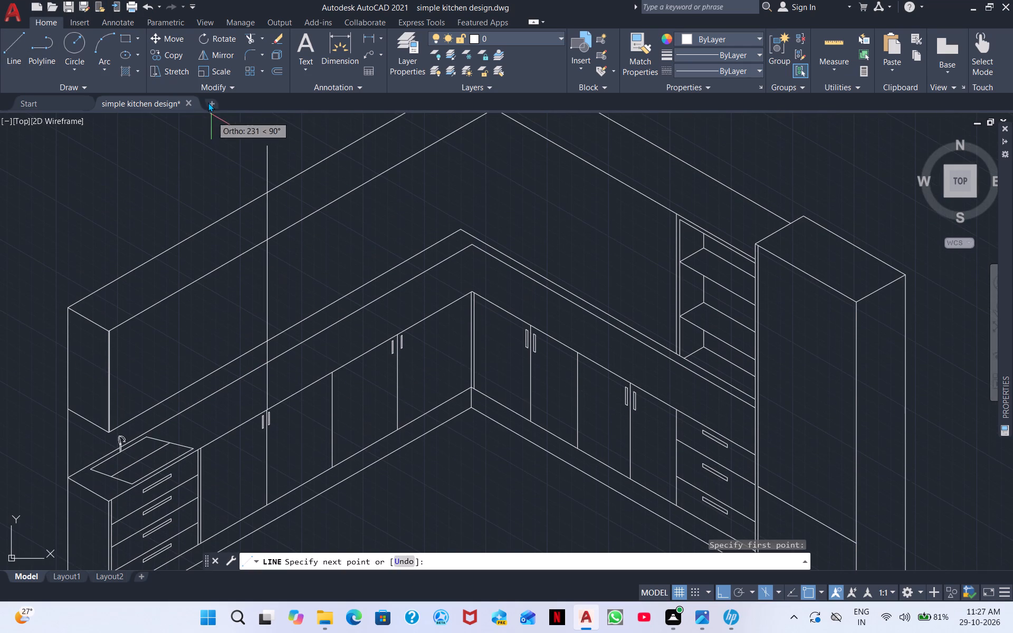
left_click(211, 120)
right_click(233, 156)
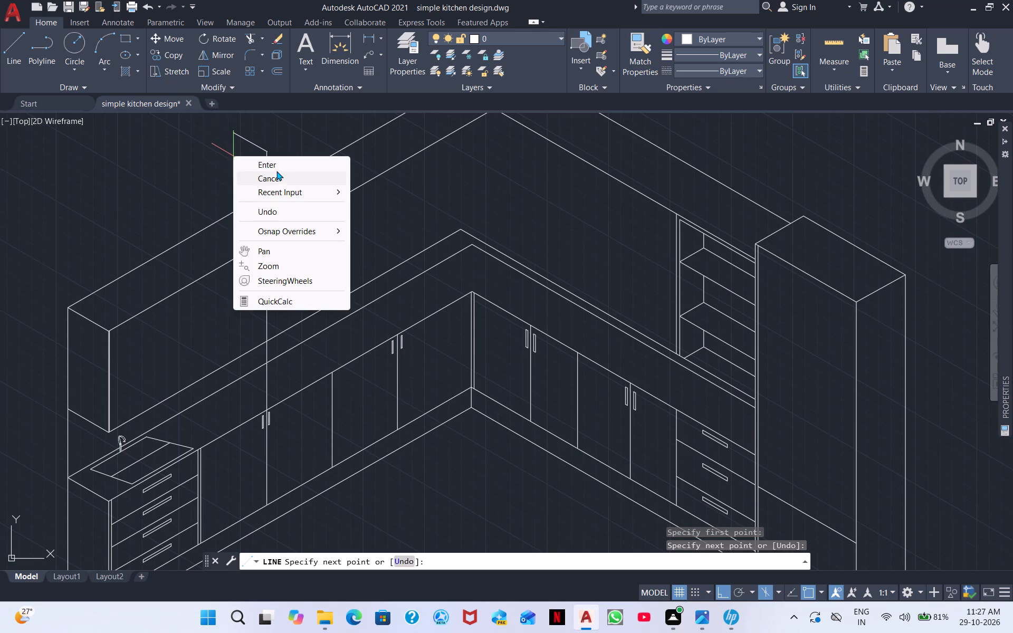
left_click(278, 166)
Draw a vertical line from the top of the sink drawer unit's door-side edge up past the wall cabinet's top.
right_click(151, 203)
left_click(186, 205)
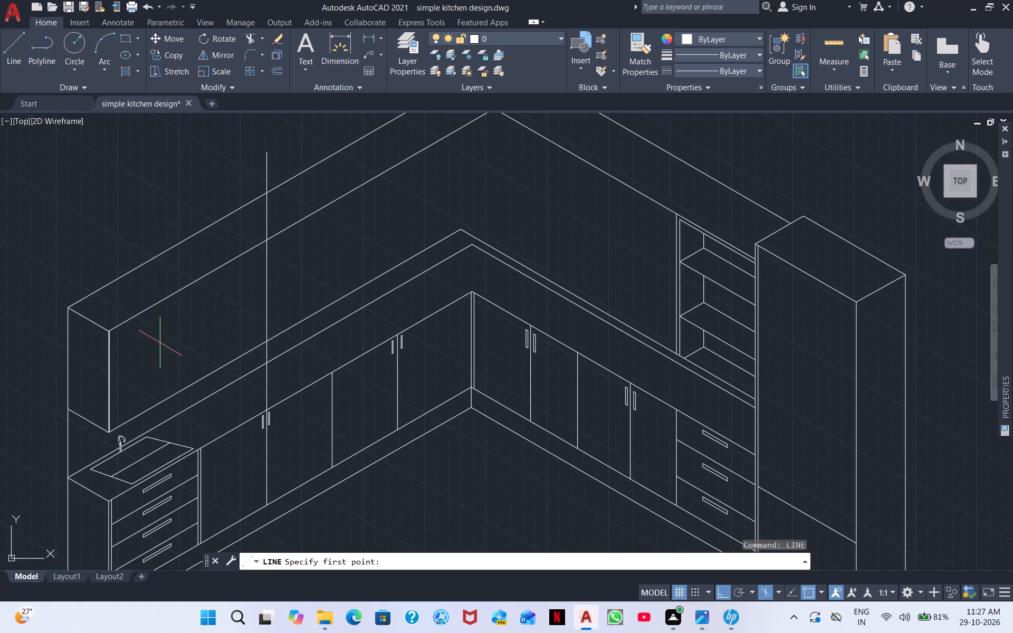
left_click(199, 448)
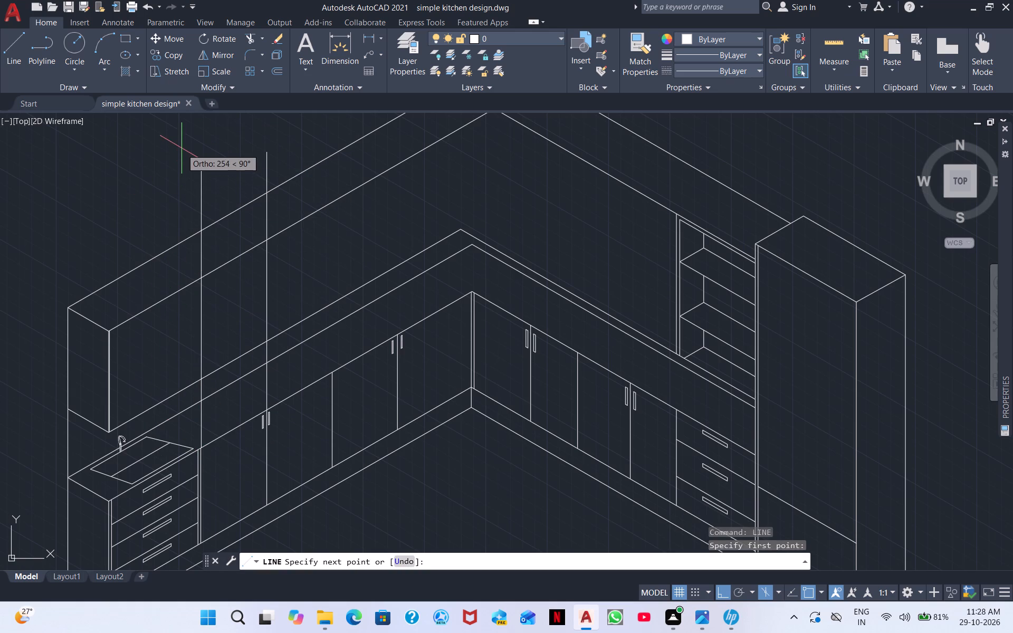
left_click(181, 135)
right_click(182, 135)
left_click(224, 145)
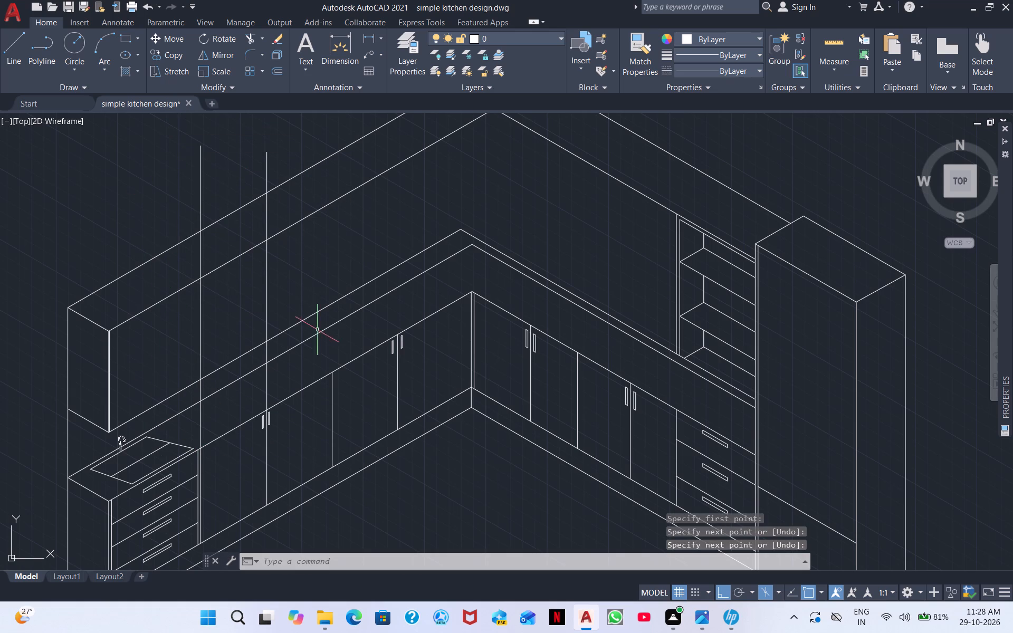
Draw a vertical line from the top of the sink-side run's middle door division, the one without handles, up past the wall cabinet.
right_click(342, 301)
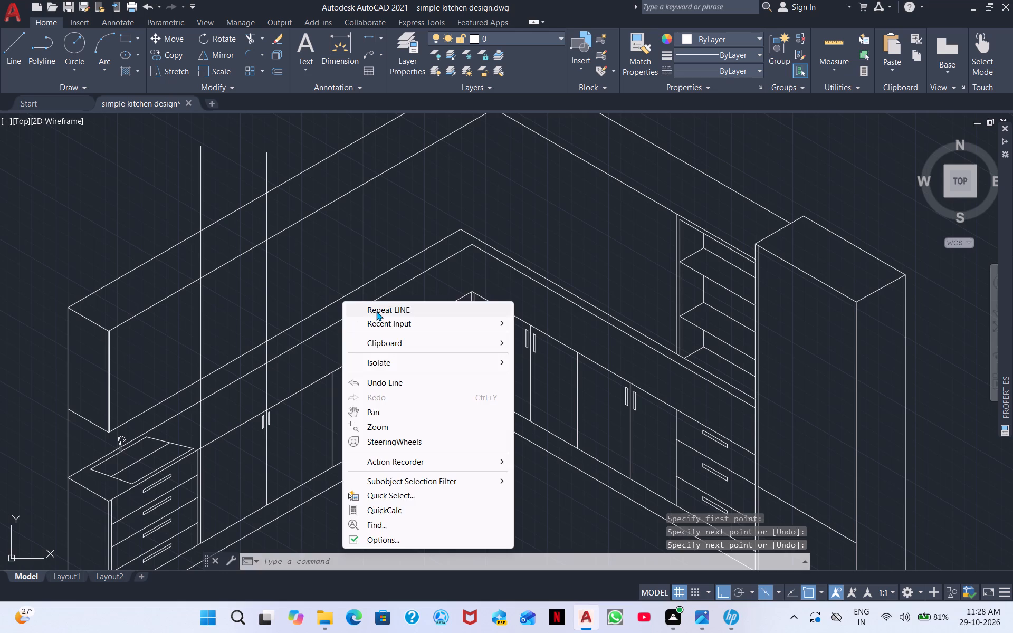
left_click(376, 311)
left_click(331, 376)
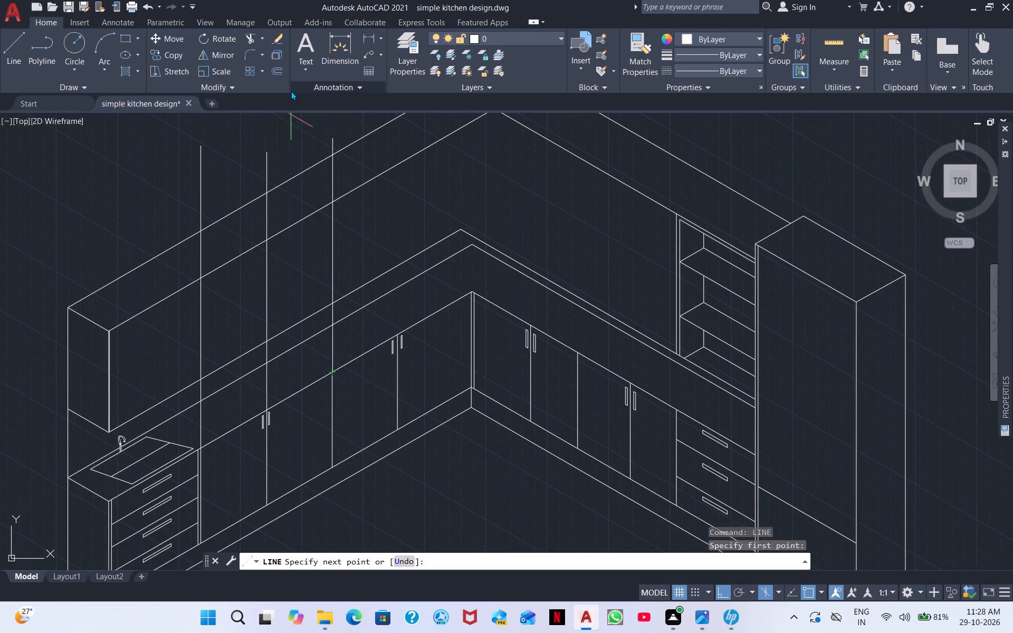
middle_click_drag(303, 148, 292, 191)
left_click(298, 150)
right_click(334, 155)
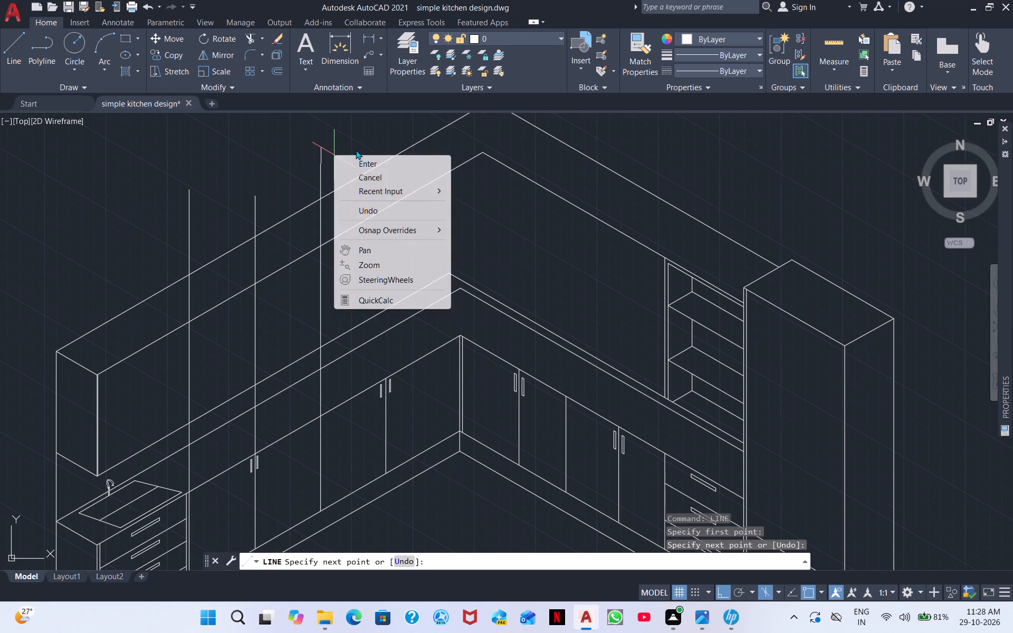
left_click(377, 165)
Draw a vertical line from the top of the sink-side run's last door division before the corner up past the wall cabinet.
right_click(396, 235)
left_click(439, 235)
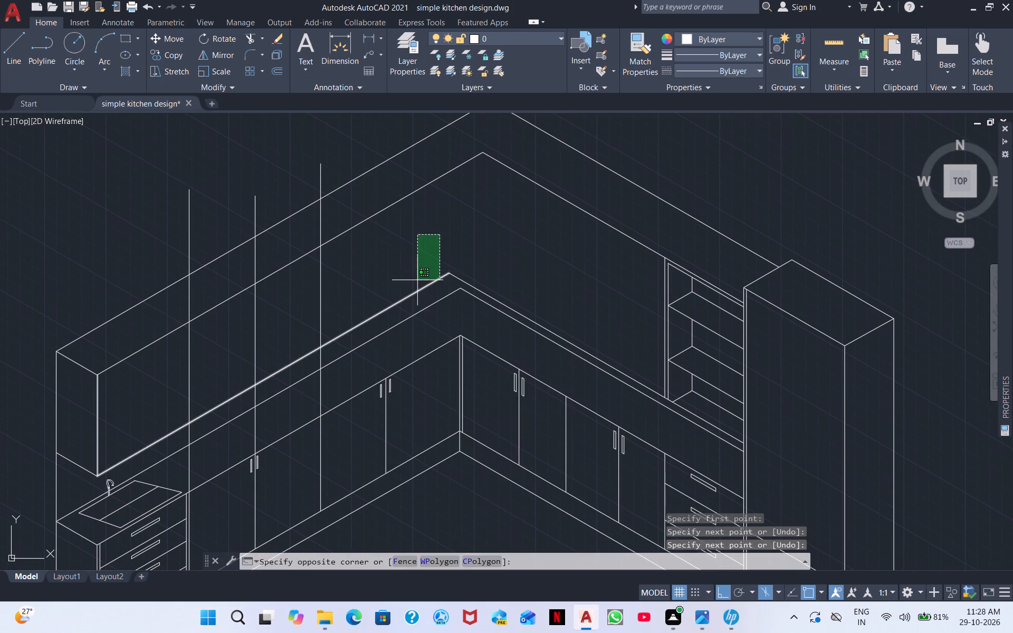
left_click(432, 237)
right_click(413, 282)
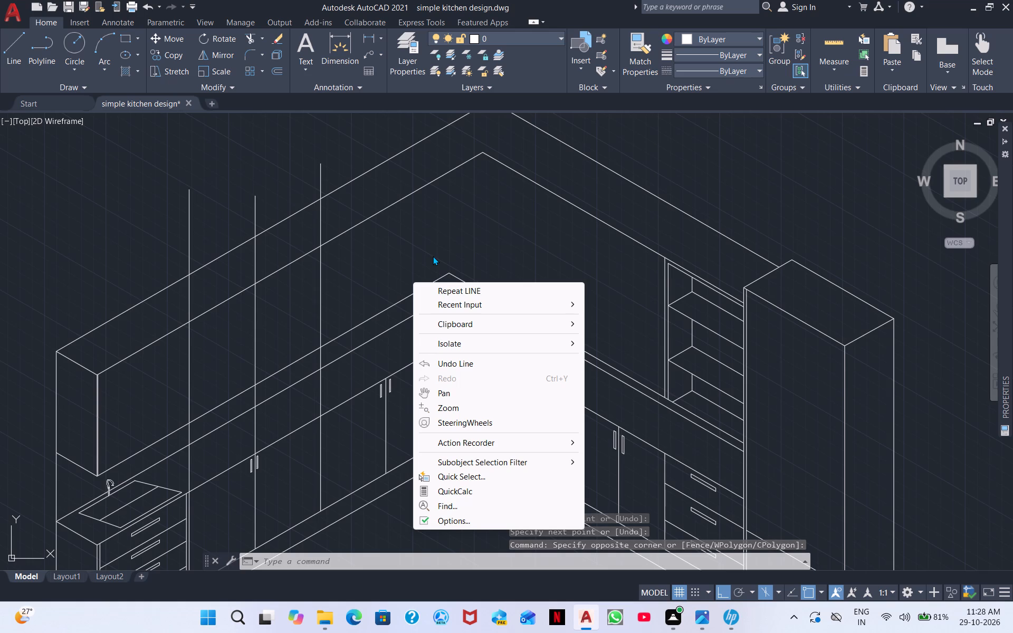
left_click(475, 286)
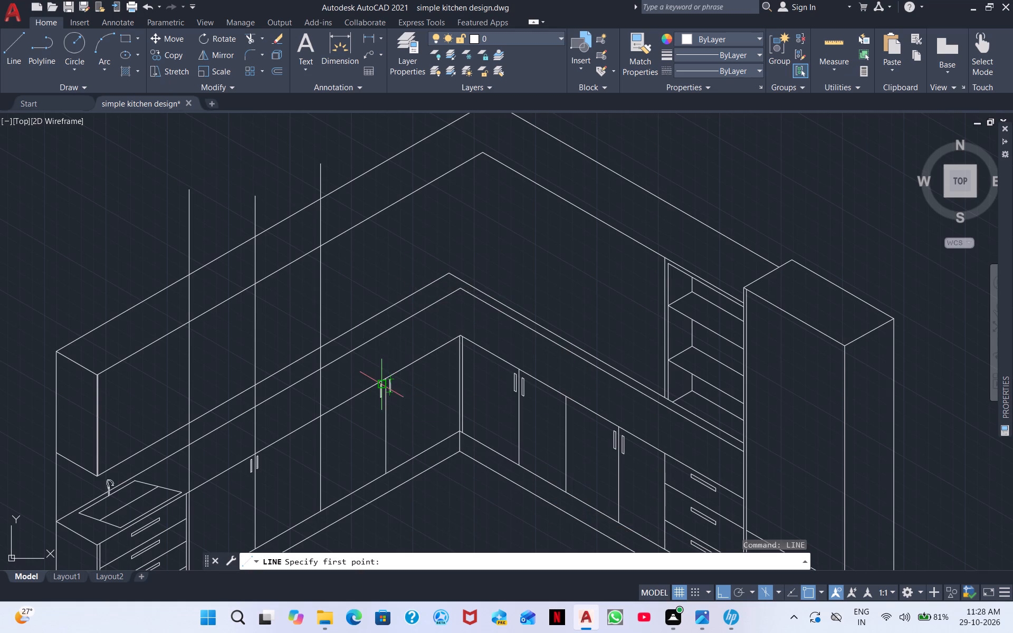
scroll(380, 387, "up", 2)
left_click(387, 364)
middle_click_drag(390, 227, 310, 430)
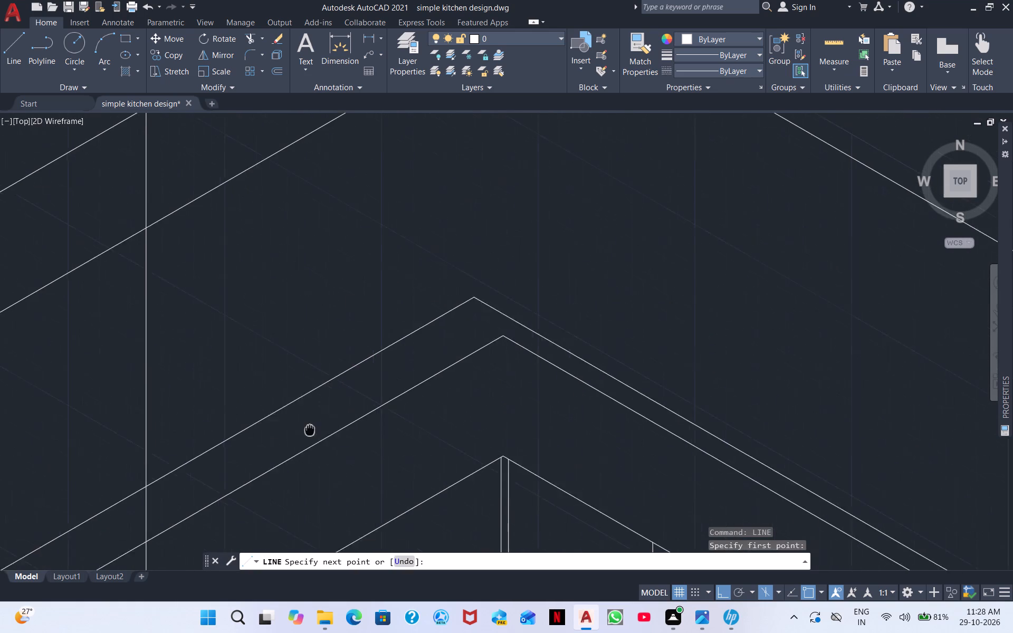
middle_click_drag(310, 430, 306, 444)
scroll(290, 230, "down", 3)
left_click(288, 158)
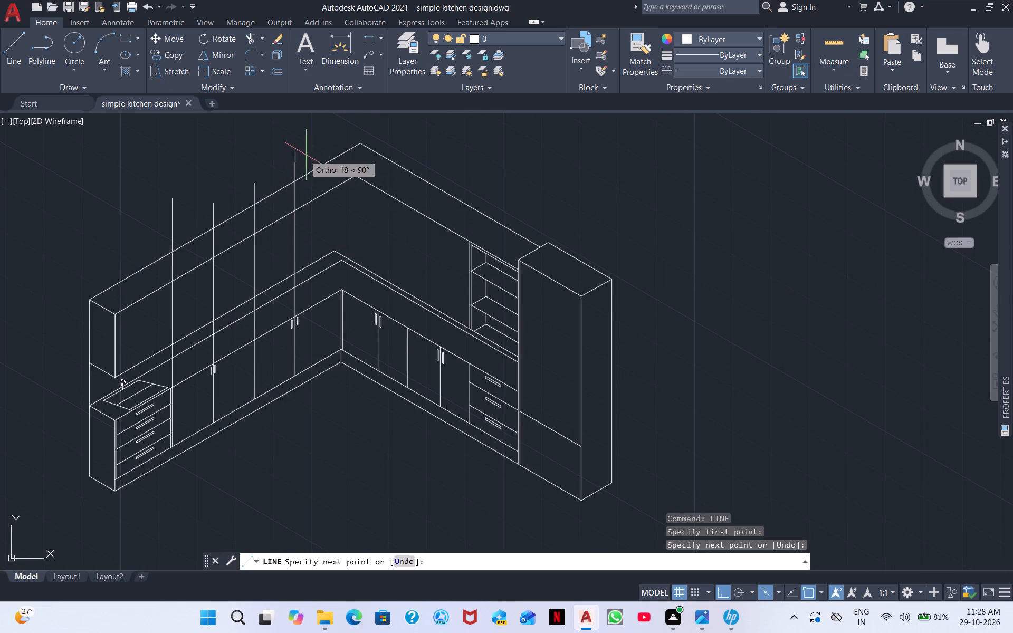
Draw a vertical line from the wall cabinets' inner bottom corner up past their top edge.
right_click(323, 155)
left_click(357, 168)
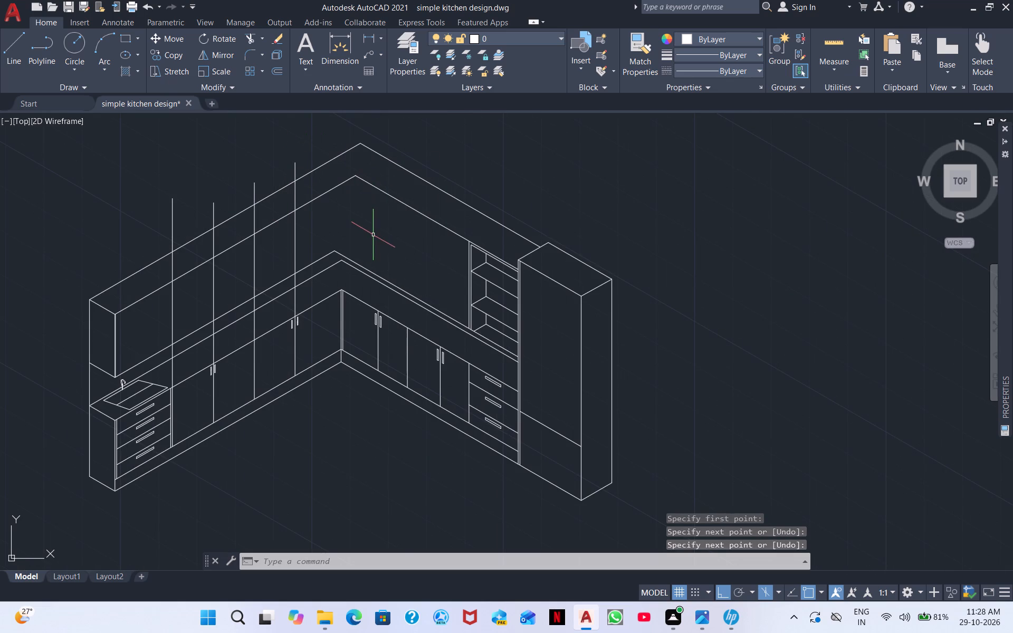
right_click(373, 235)
left_click(429, 242)
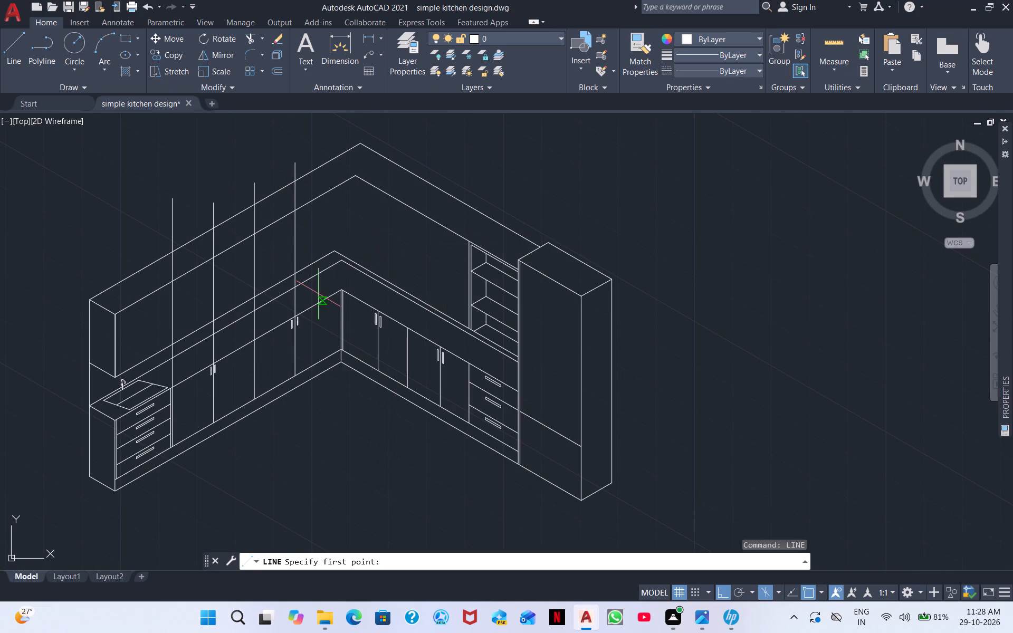
left_click(334, 248)
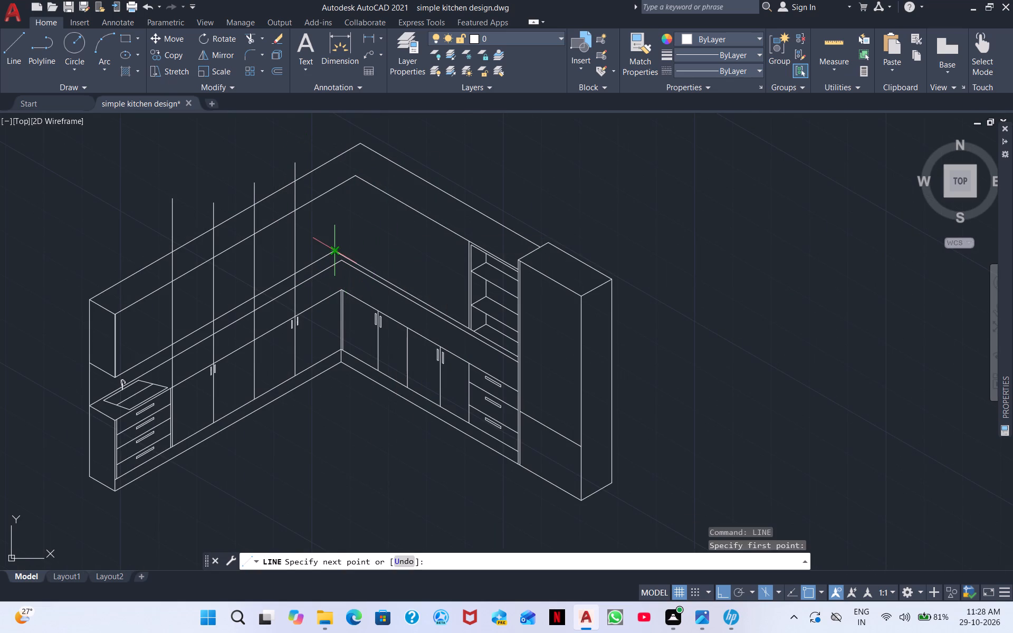
left_click(334, 128)
right_click(351, 135)
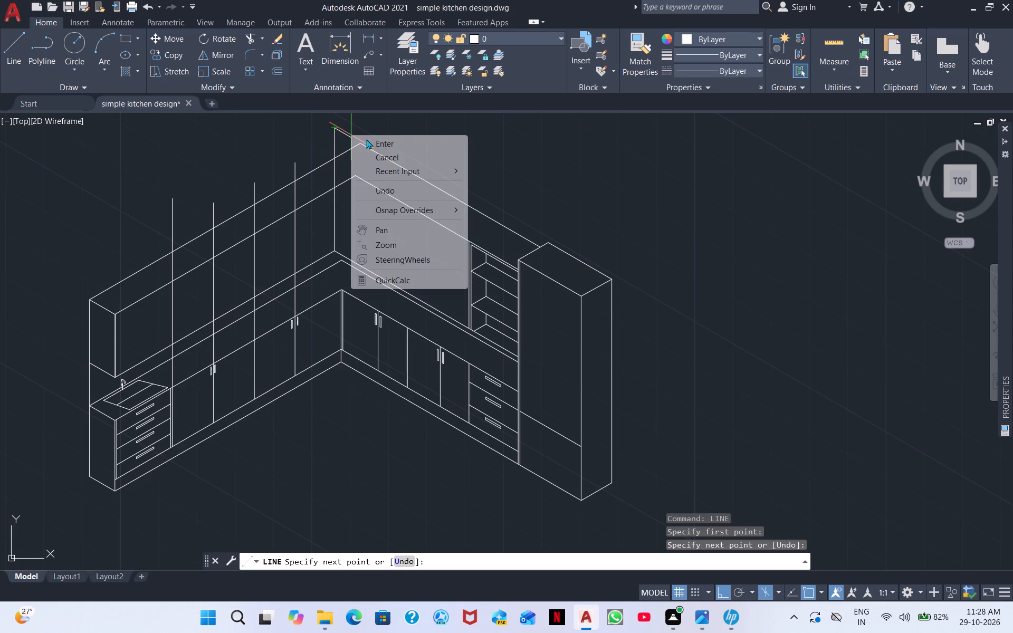
left_click(390, 139)
Draw a vertical line about 271 units long from the top of the shelf-side run's first door division up past the wall cabinet.
right_click(397, 224)
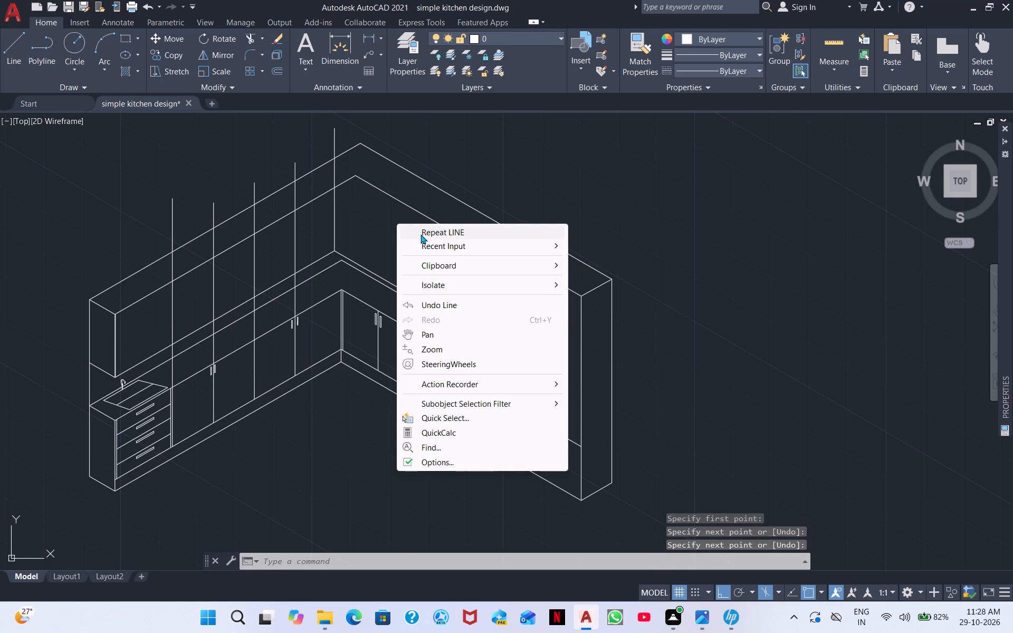
left_click(448, 229)
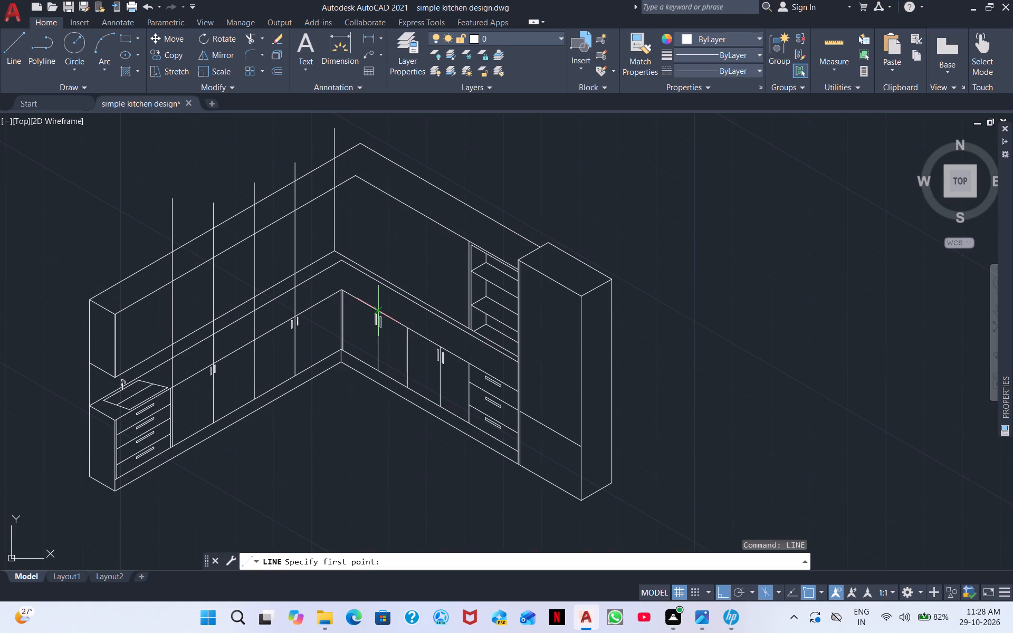
left_click(377, 311)
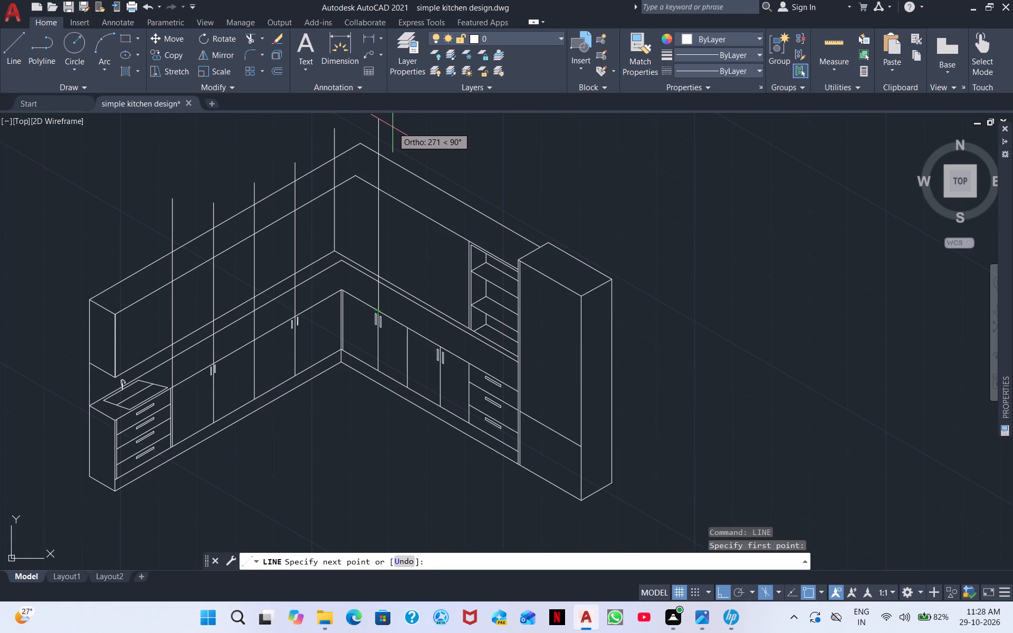
left_click(393, 127)
right_click(436, 148)
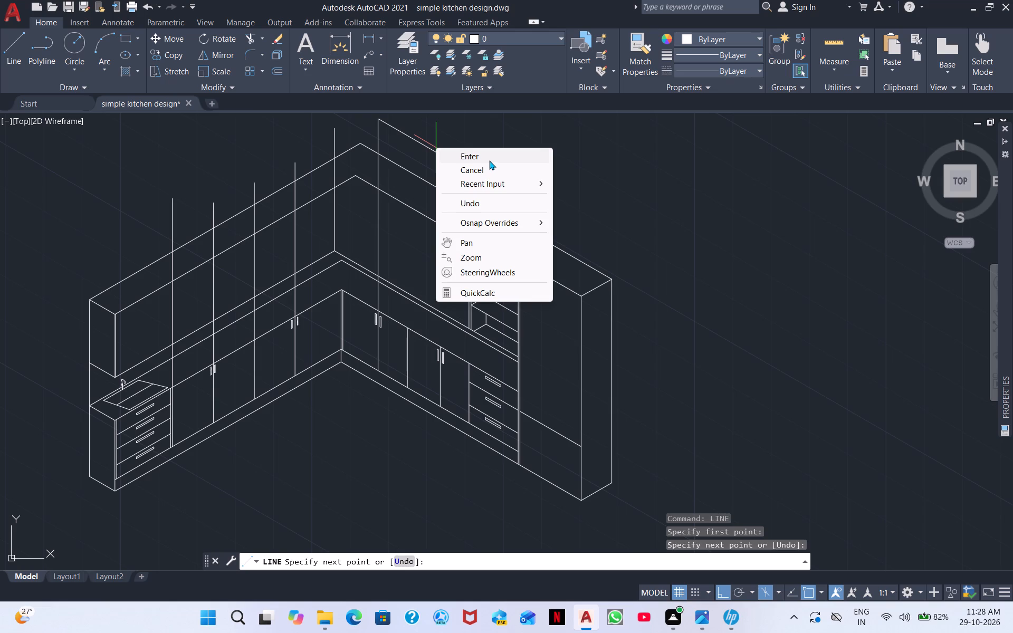
left_click(488, 155)
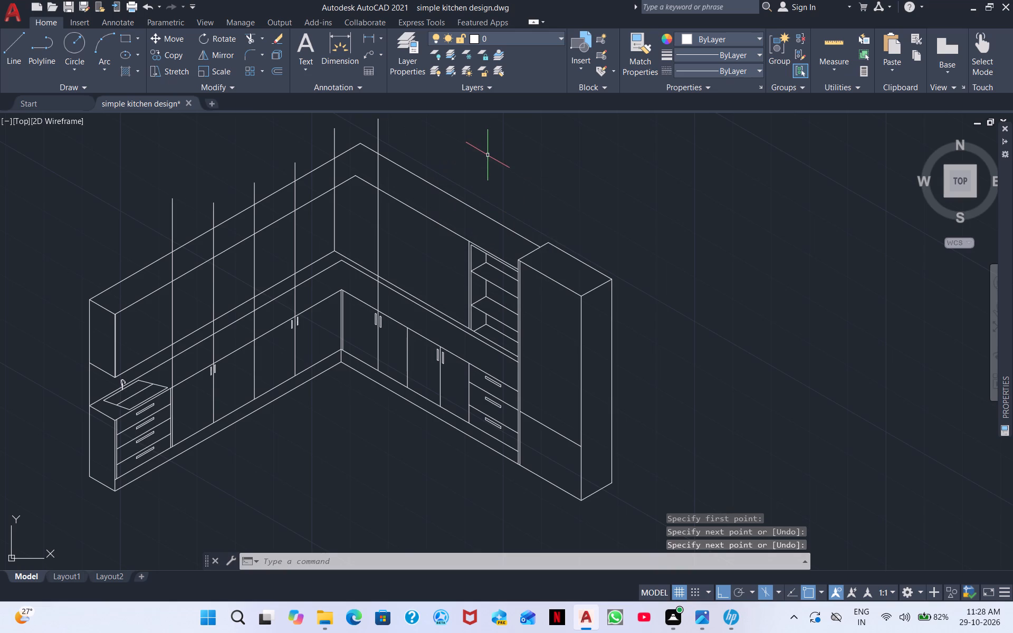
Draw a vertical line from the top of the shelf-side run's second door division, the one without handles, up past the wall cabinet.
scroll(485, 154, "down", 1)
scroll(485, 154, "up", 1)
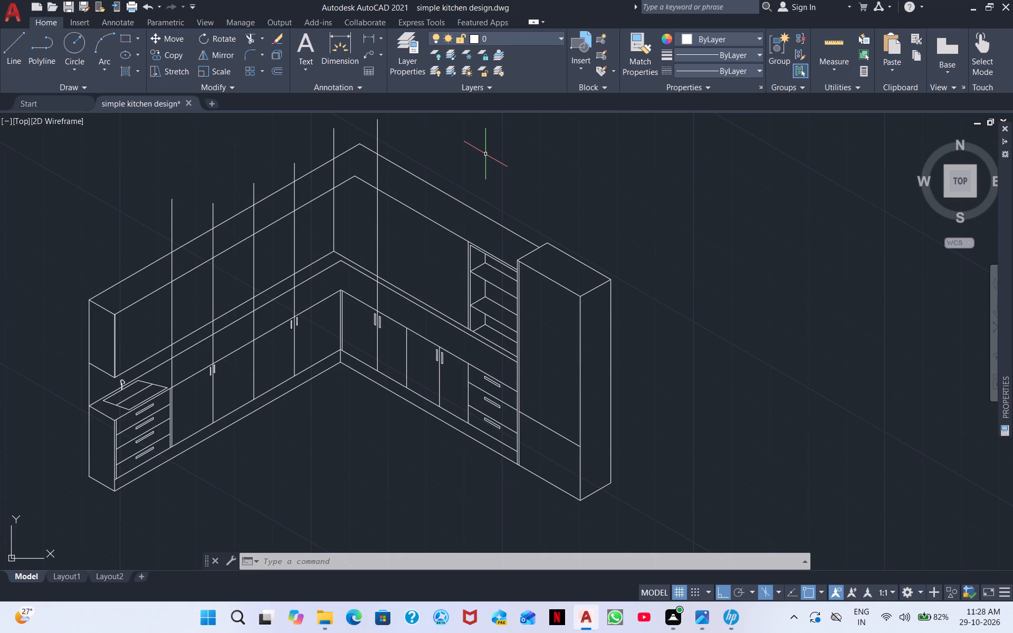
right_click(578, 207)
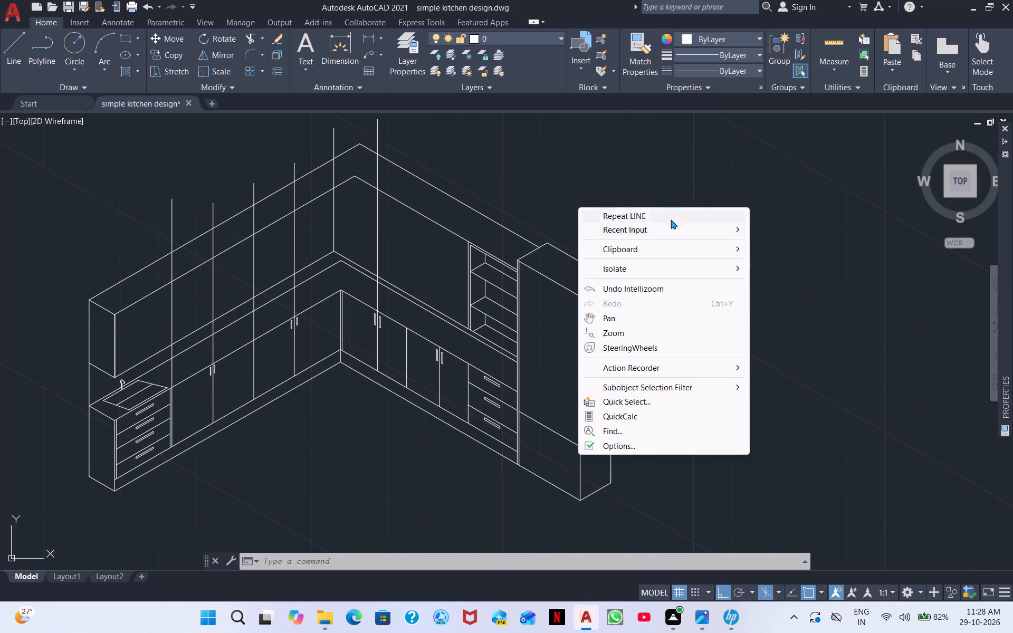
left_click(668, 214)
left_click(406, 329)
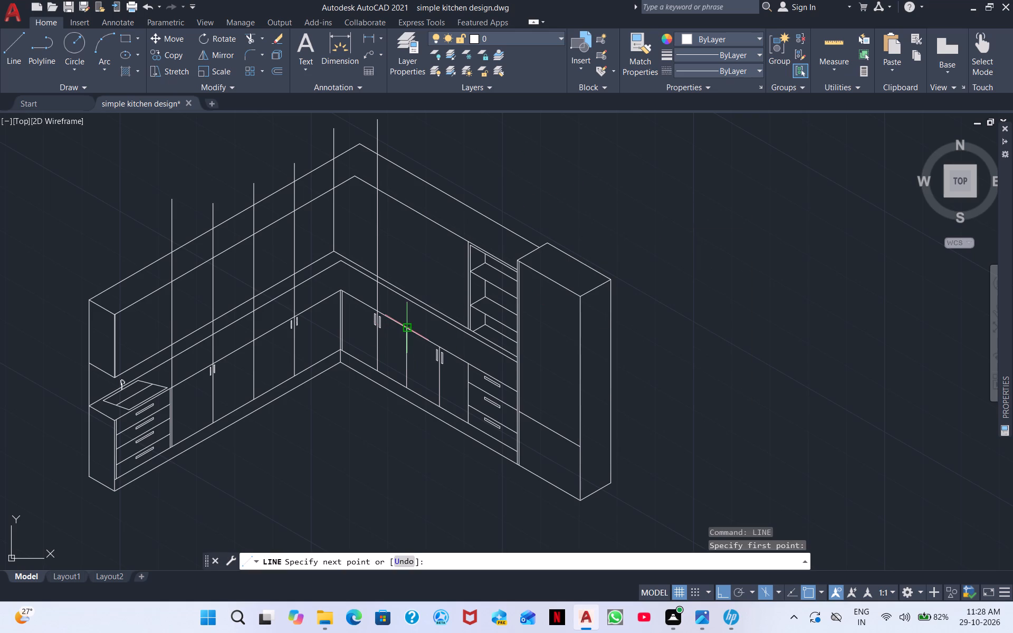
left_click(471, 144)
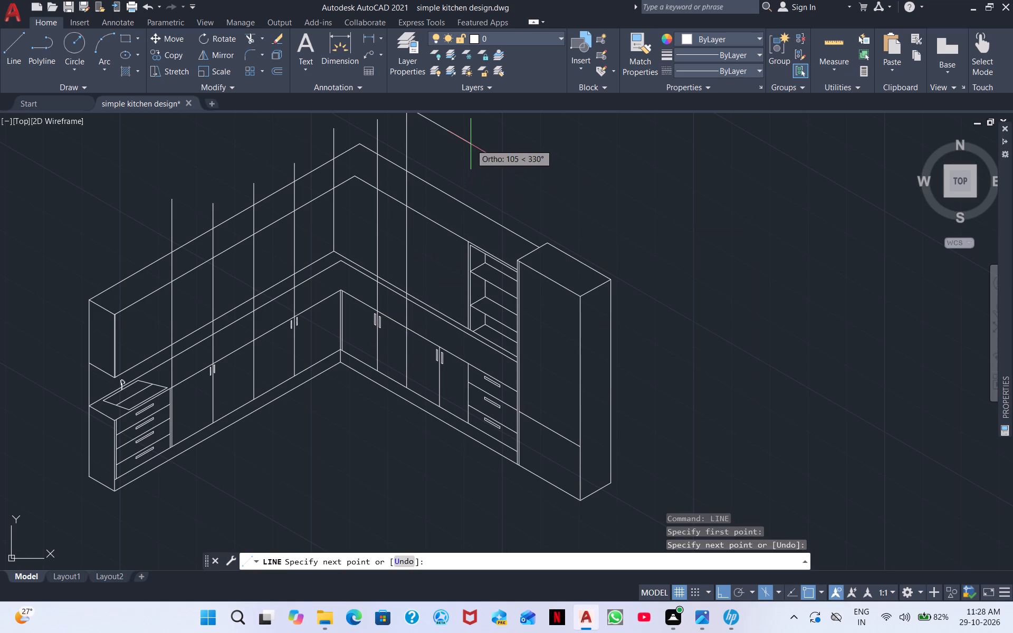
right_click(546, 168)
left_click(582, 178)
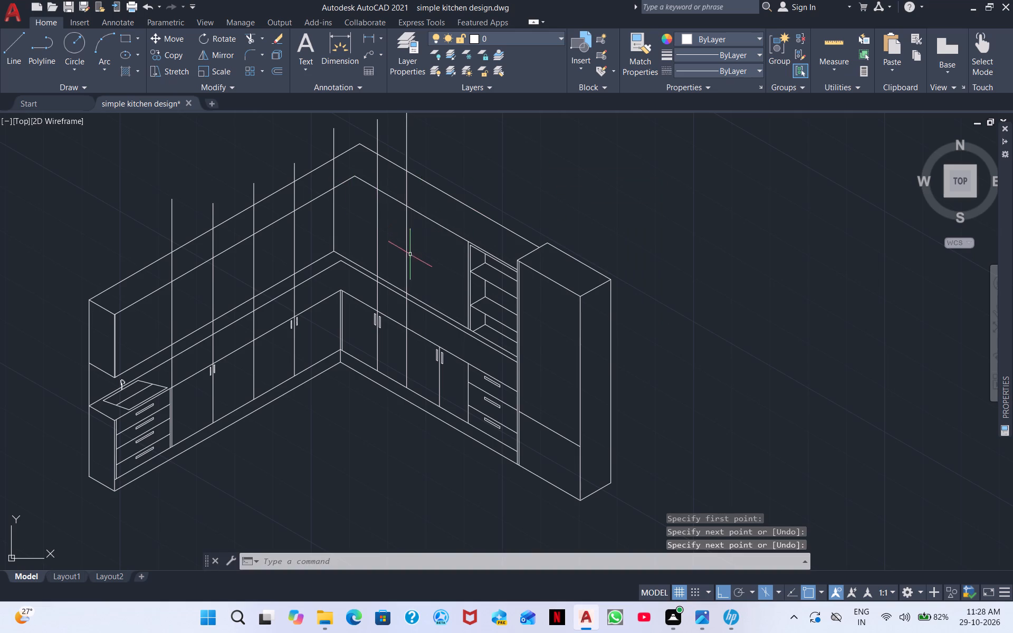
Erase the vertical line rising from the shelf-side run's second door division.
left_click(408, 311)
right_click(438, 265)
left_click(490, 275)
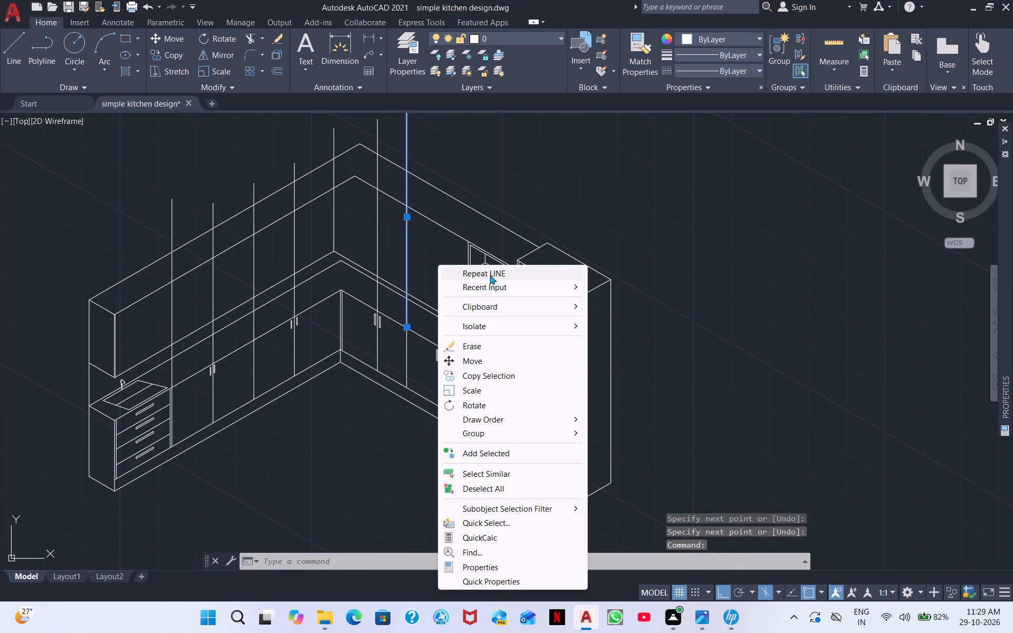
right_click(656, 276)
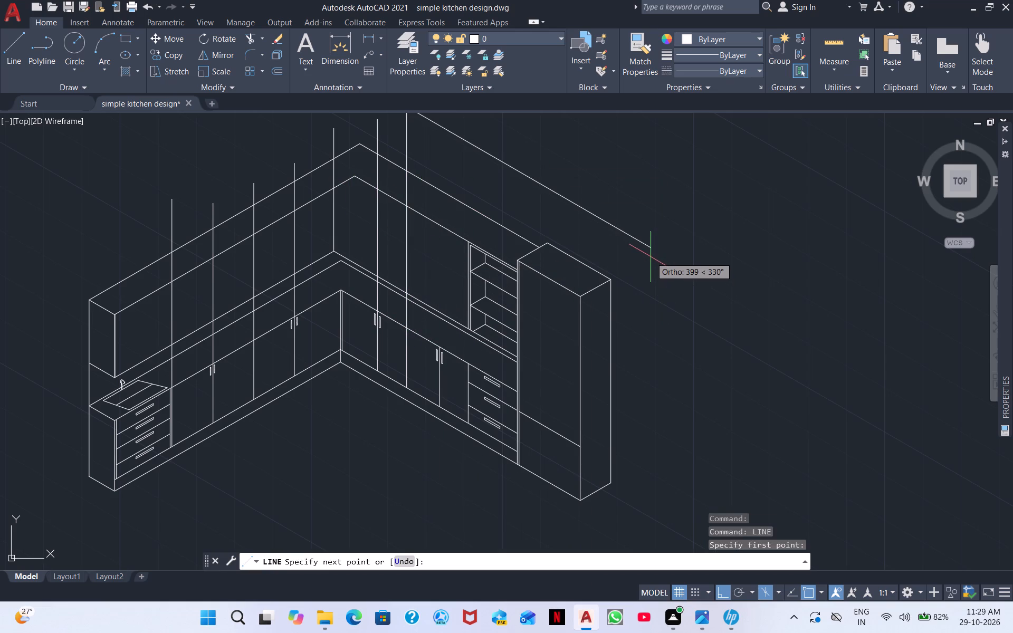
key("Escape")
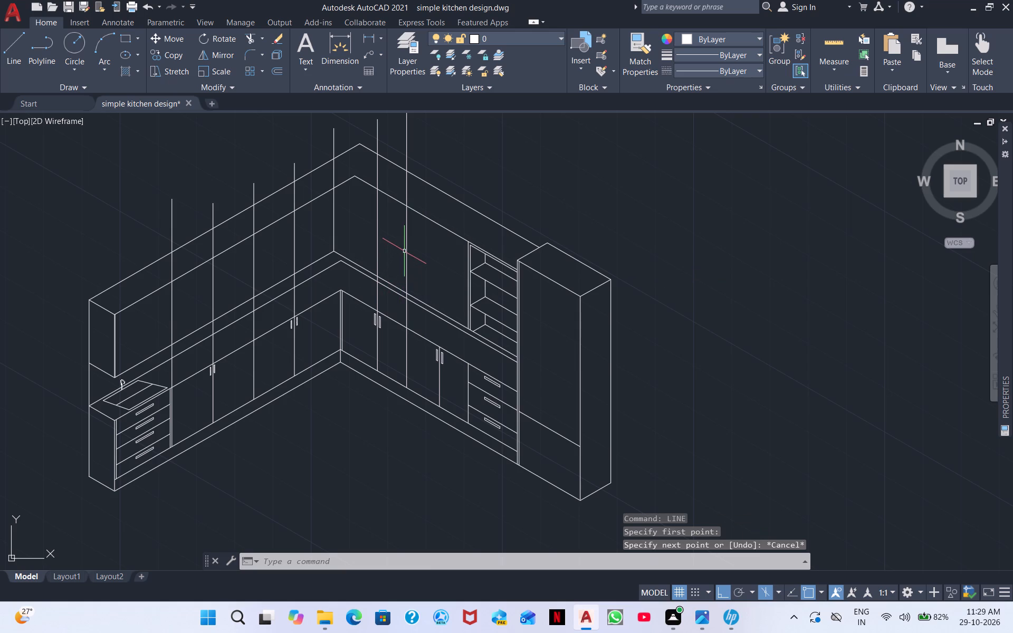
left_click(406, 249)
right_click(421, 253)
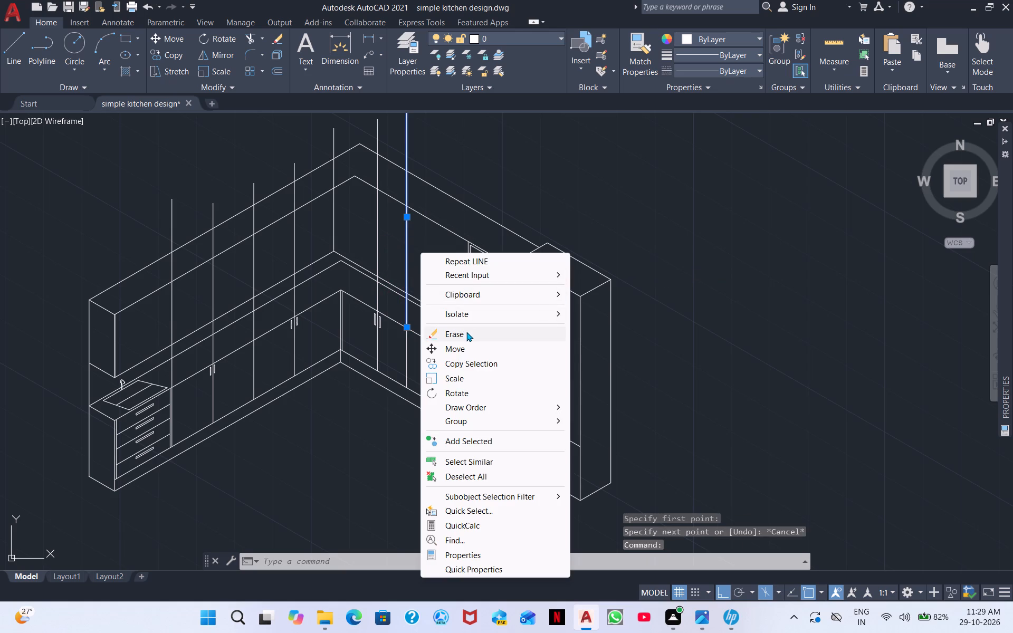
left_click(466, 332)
Draw a vertical line from the midpoint of the shelf-side base run's front top edge up past the wall cabinet.
left_click(4, 49)
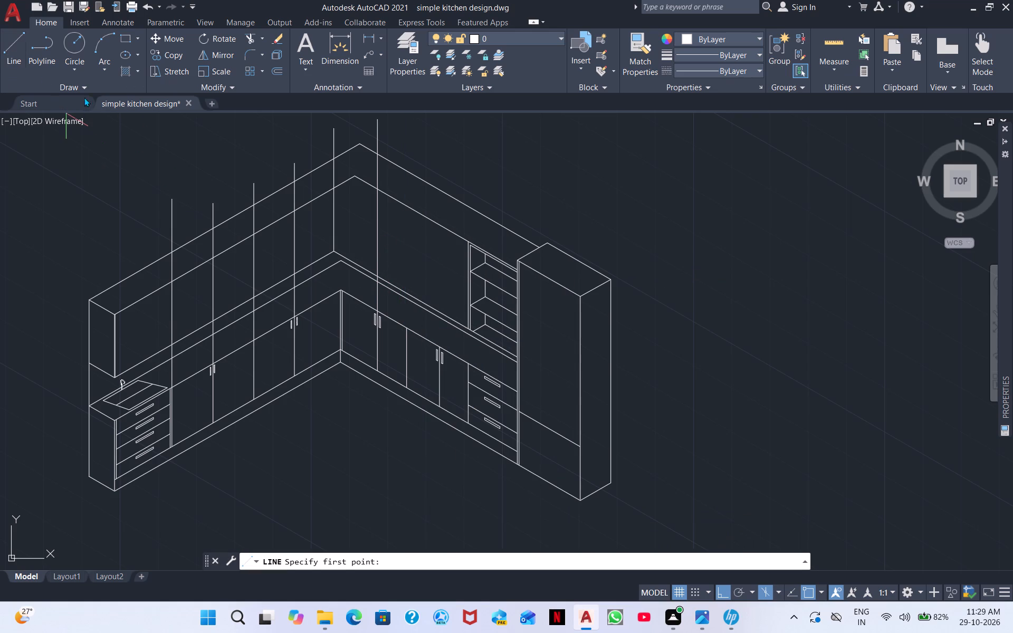
left_click(419, 336)
left_click(441, 159)
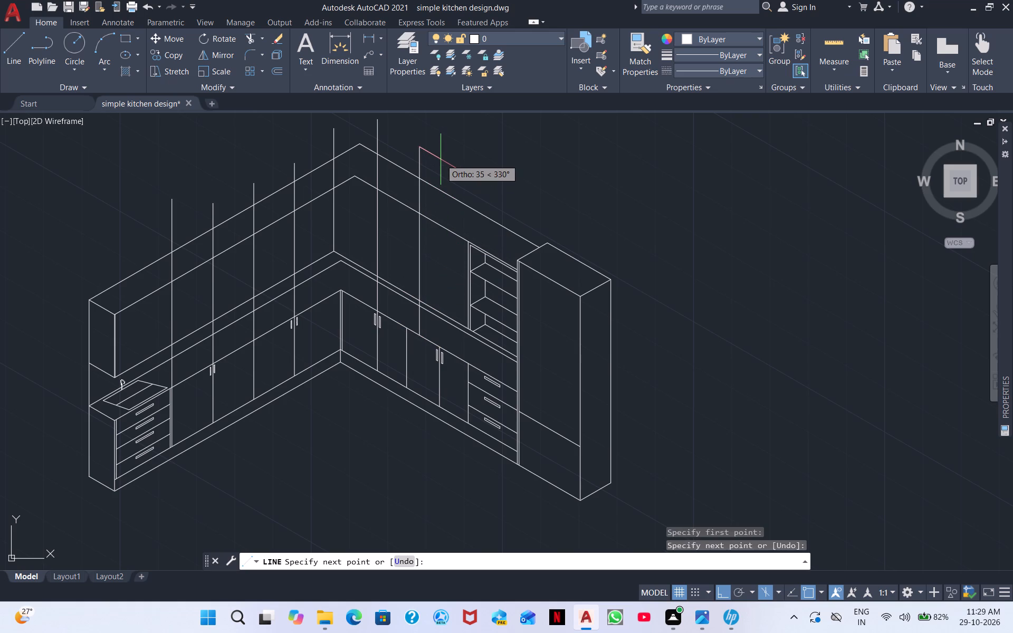
key("Escape")
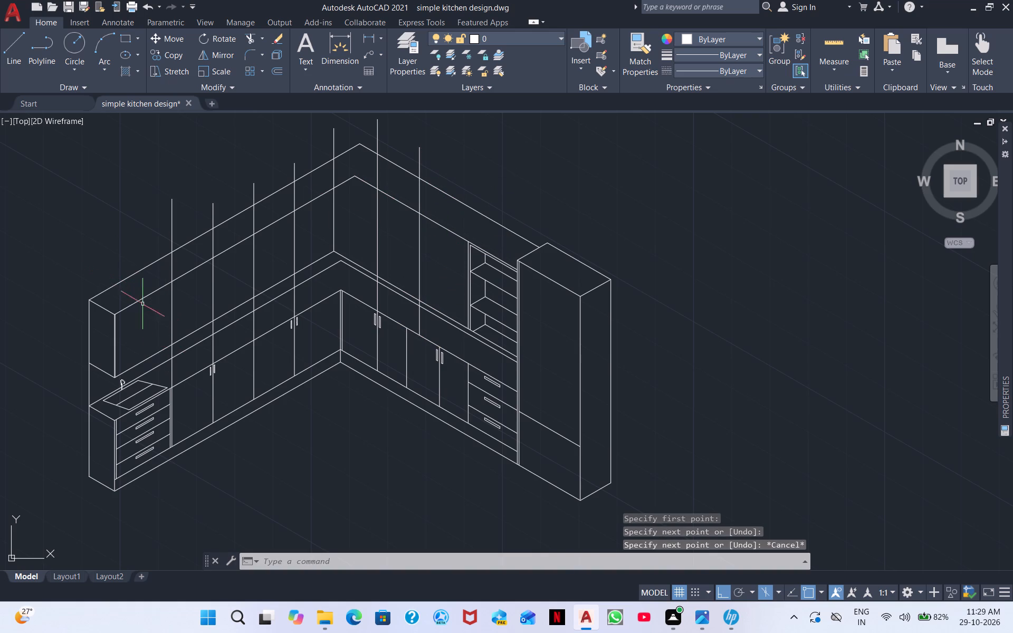
Trim the vertical lines where they cross the countertop, between the base fronts and the countertop's back edge, along both runs.
scroll(149, 236, "up", 2)
middle_click_drag(246, 194, 55, 95)
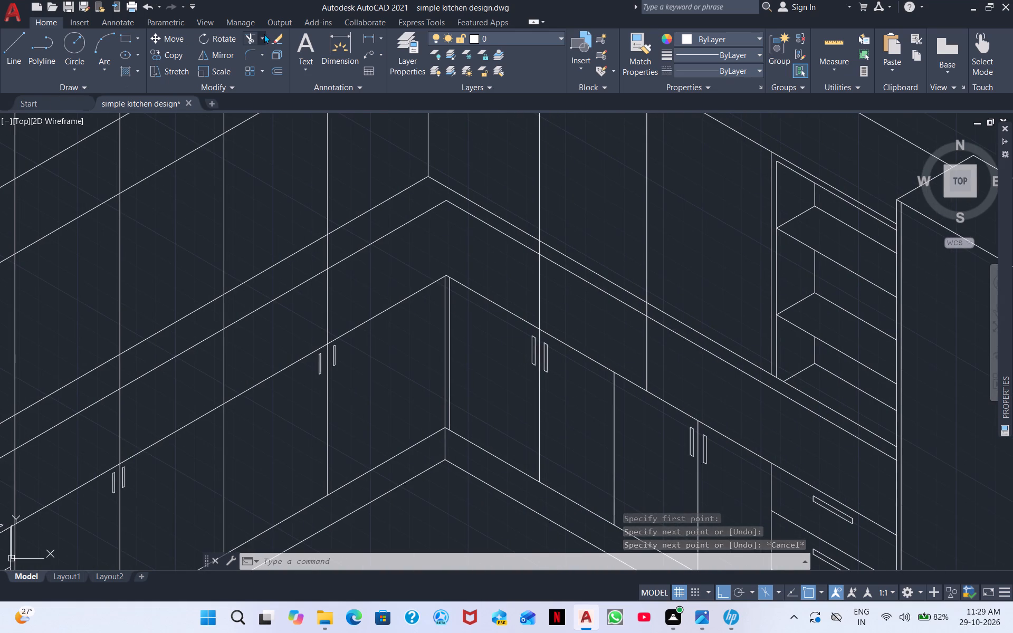
left_click(244, 41)
left_click(252, 44)
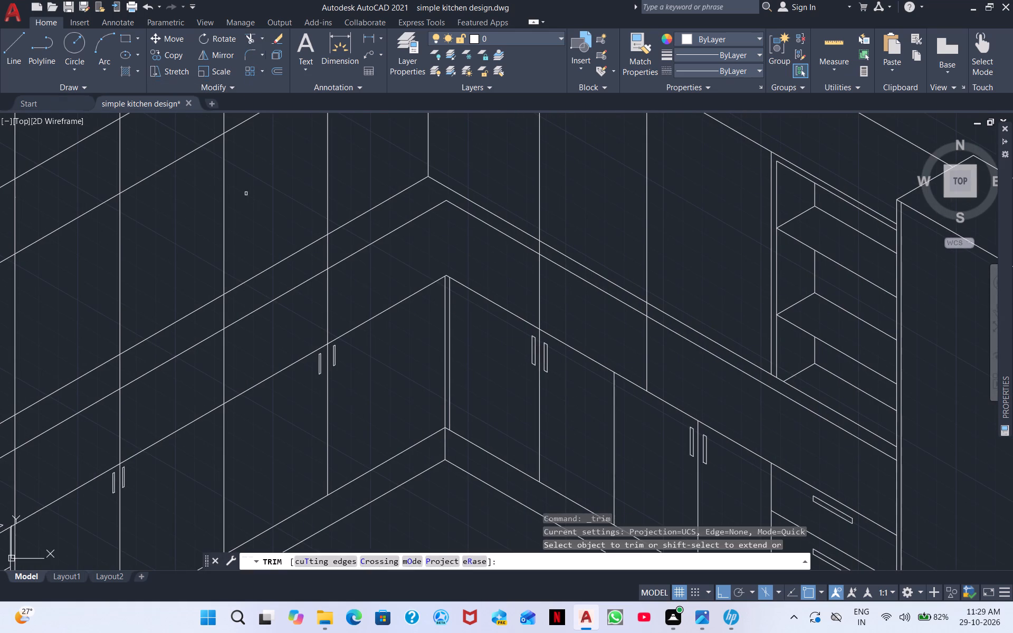
left_click_drag(383, 282, 335, 295)
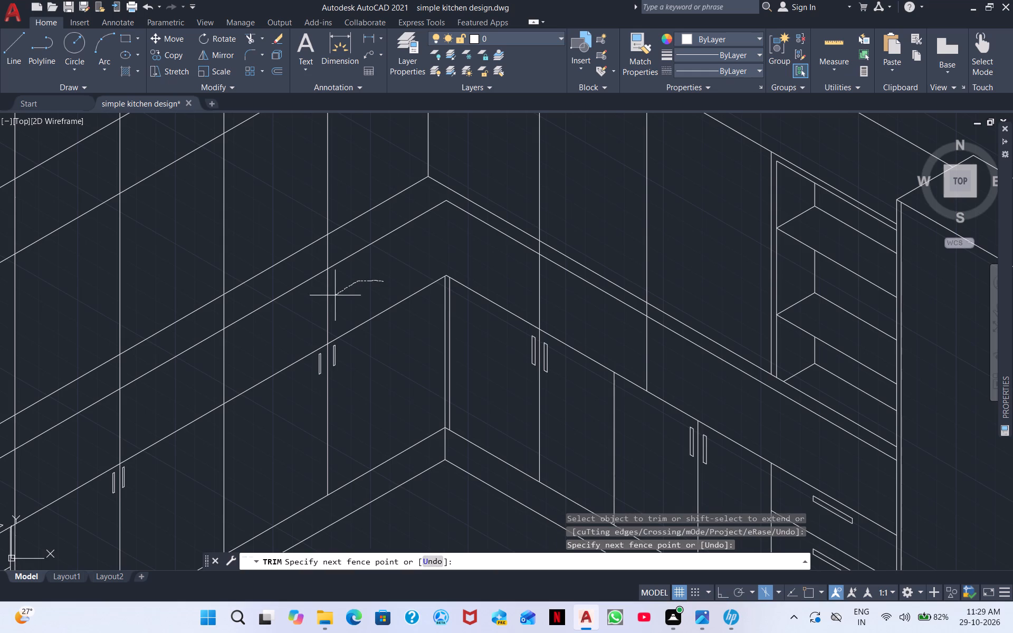
left_click_drag(335, 295, 169, 394)
middle_click_drag(170, 389, 369, 248)
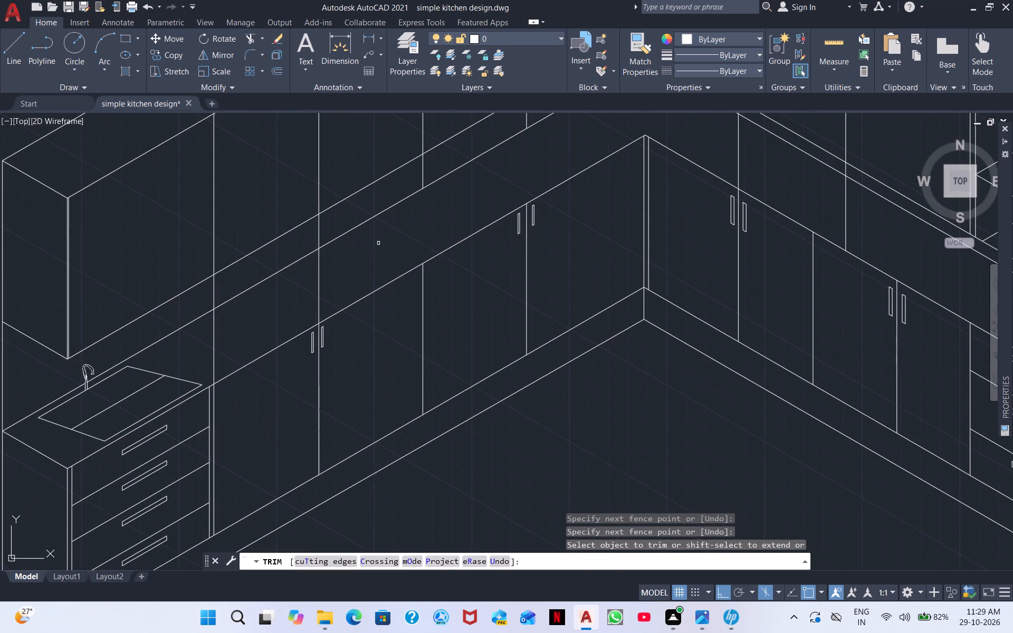
left_click_drag(378, 243, 206, 338)
middle_click_drag(413, 219, 388, 230)
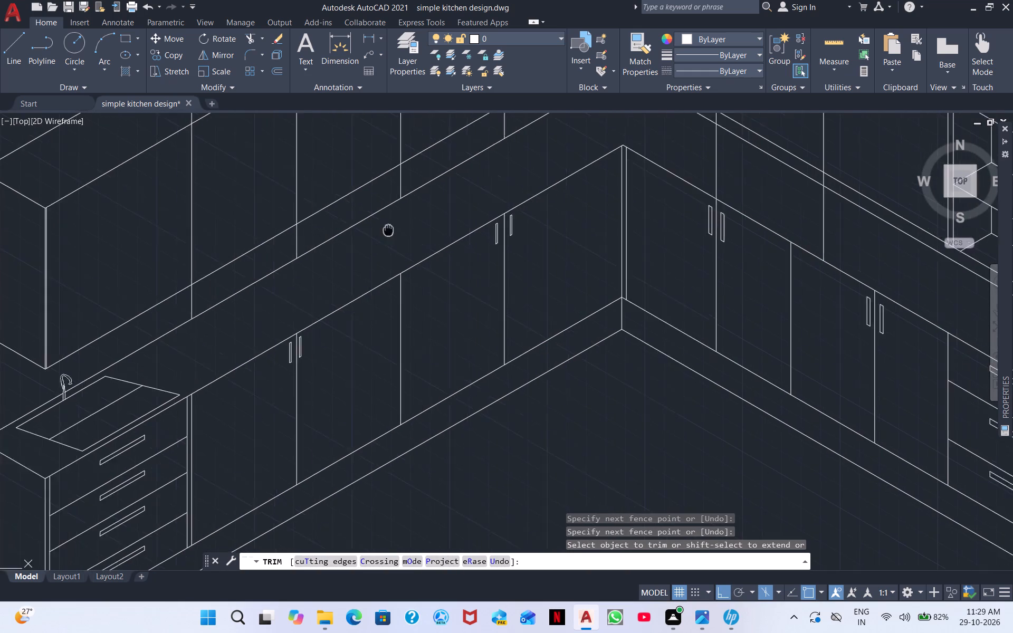
middle_click_drag(388, 230, 79, 230)
left_click_drag(364, 139, 560, 253)
Trim the short vertical pieces between the countertop's back edge and the wall cabinets' bottom edge on both runs.
scroll(505, 241, "down", 1)
scroll(507, 228, "up", 3)
middle_click_drag(512, 212, 588, 377)
left_click_drag(606, 294, 584, 277)
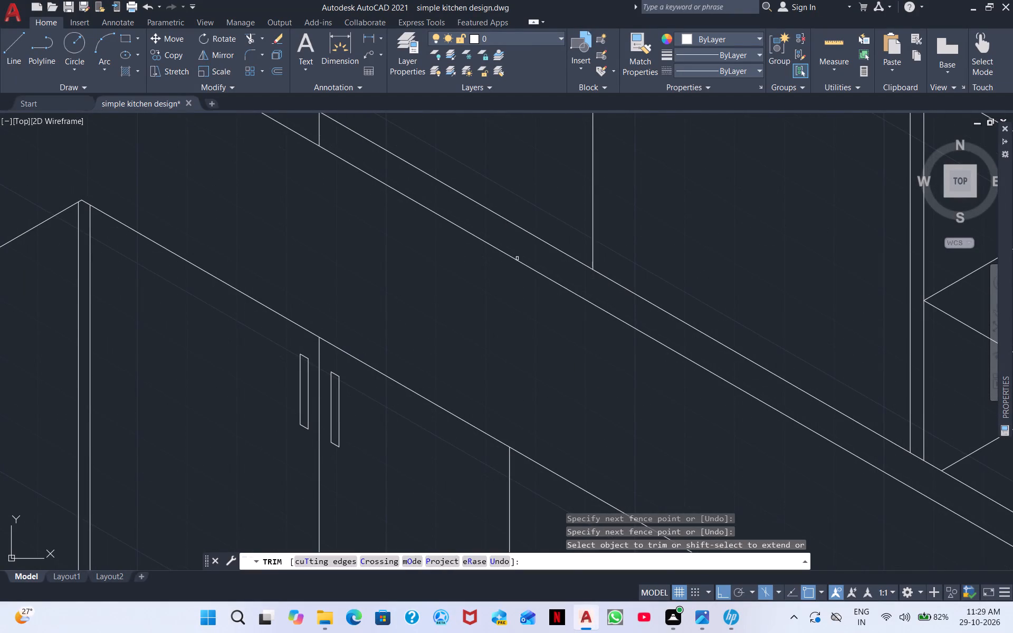
middle_click_drag(539, 289, 766, 492)
left_click_drag(555, 332, 537, 320)
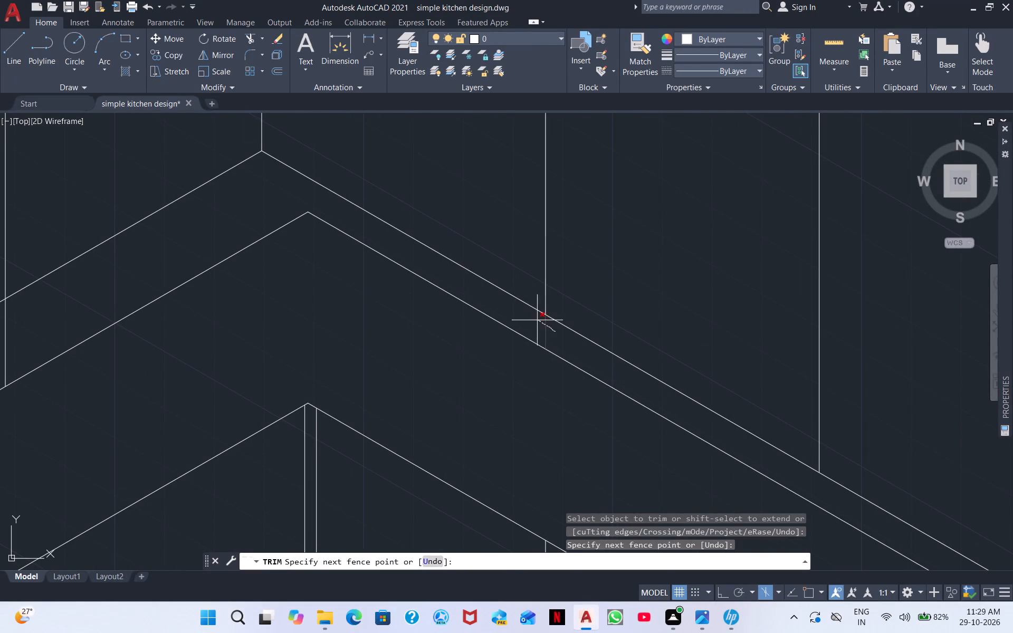
left_click_drag(537, 320, 517, 306)
scroll(391, 302, "down", 3)
left_click_drag(312, 311, 169, 383)
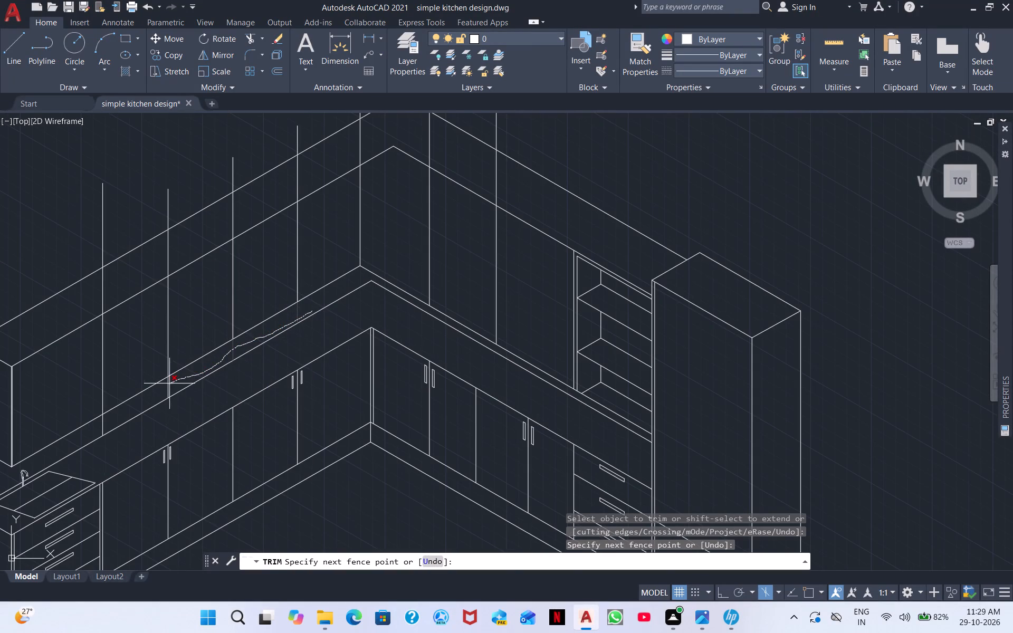
left_click_drag(169, 383, 89, 427)
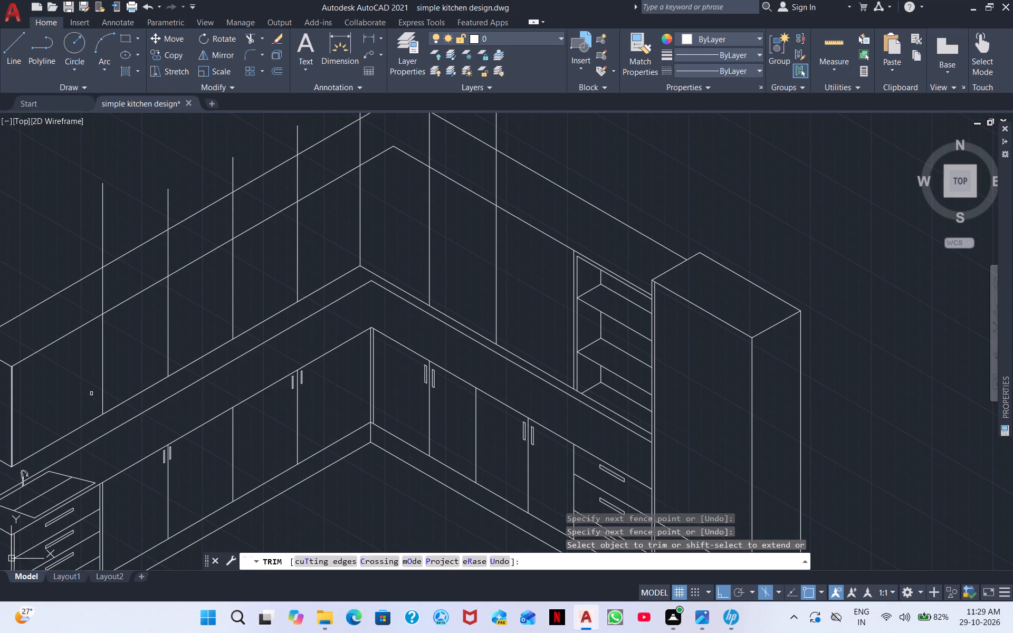
Trim the vertical lines crossing the wall cabinets' top face, between its front and back edges, on both runs.
left_click_drag(84, 304, 146, 257)
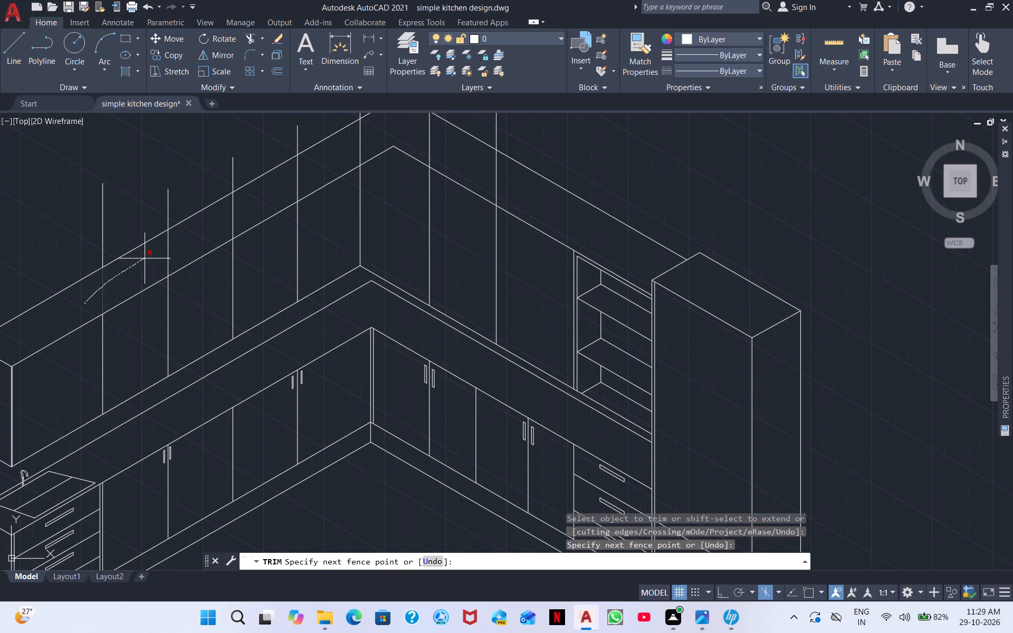
left_click_drag(146, 257, 400, 128)
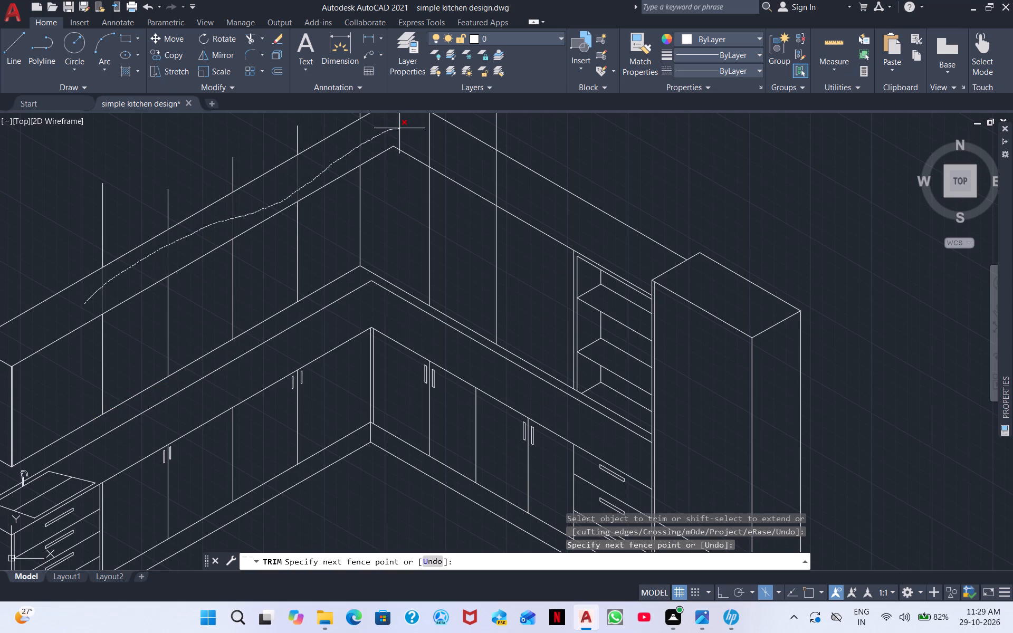
left_click_drag(400, 128, 525, 203)
Trim the vertical line ends projecting above the wall cabinets' back top edge on both runs.
middle_click_drag(533, 208, 634, 372)
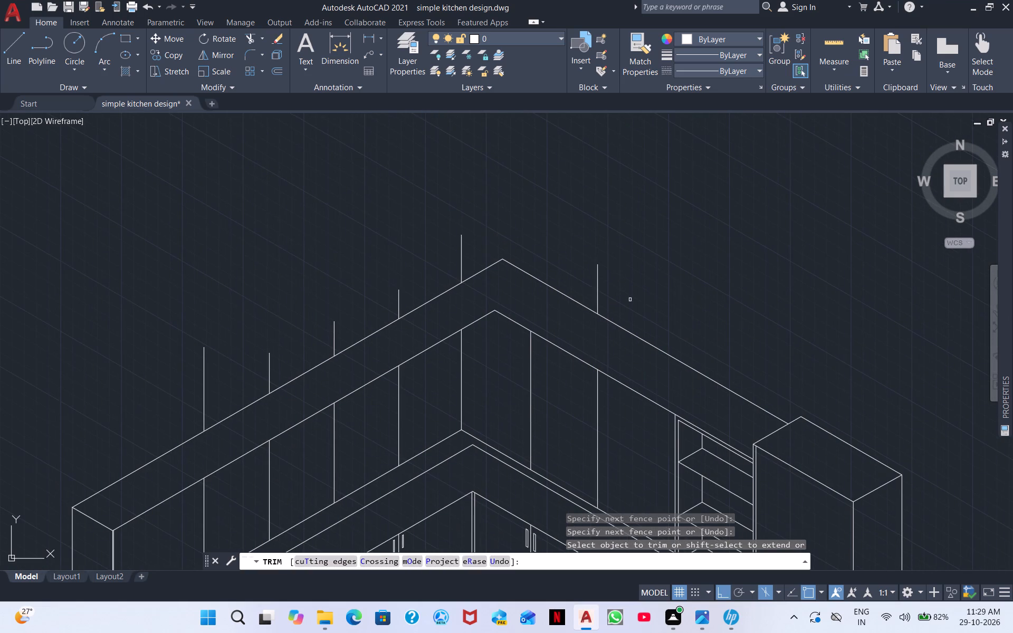
left_click_drag(630, 300, 482, 235)
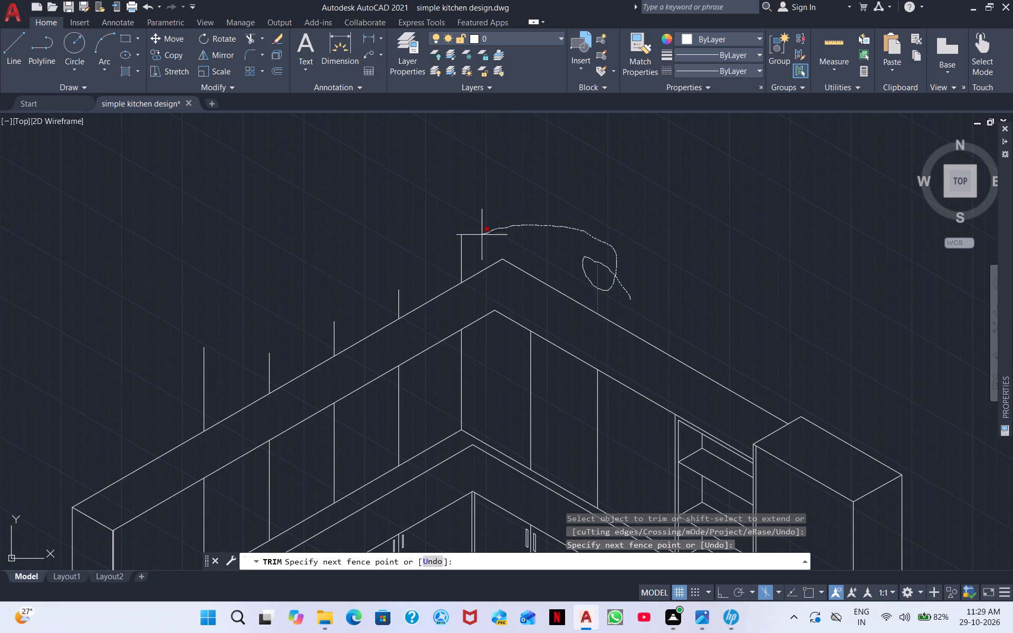
left_click_drag(482, 235, 342, 330)
left_click_drag(342, 330, 166, 390)
right_click(236, 232)
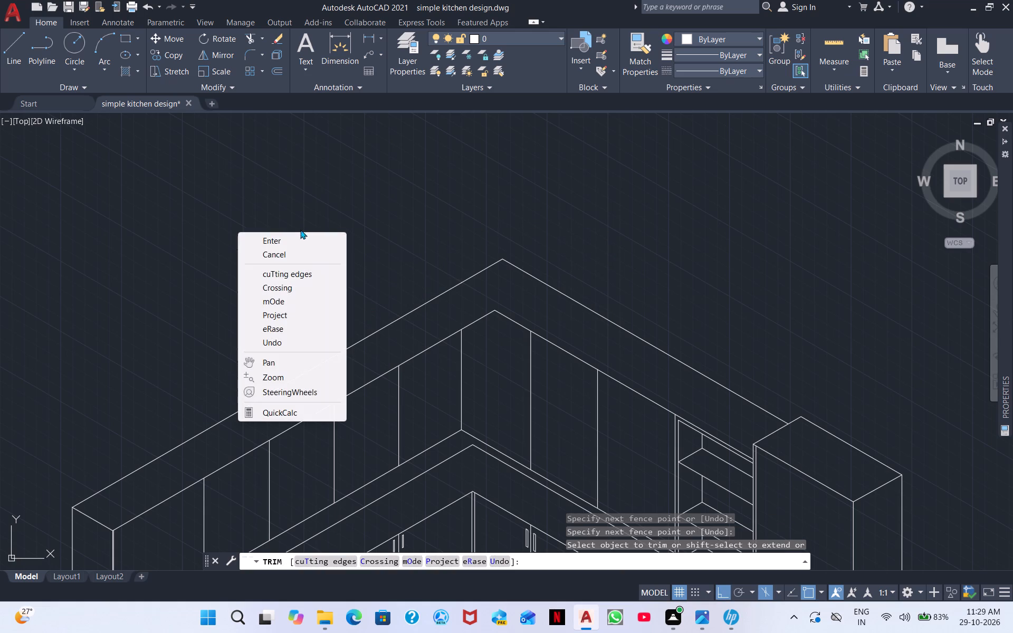
left_click(295, 240)
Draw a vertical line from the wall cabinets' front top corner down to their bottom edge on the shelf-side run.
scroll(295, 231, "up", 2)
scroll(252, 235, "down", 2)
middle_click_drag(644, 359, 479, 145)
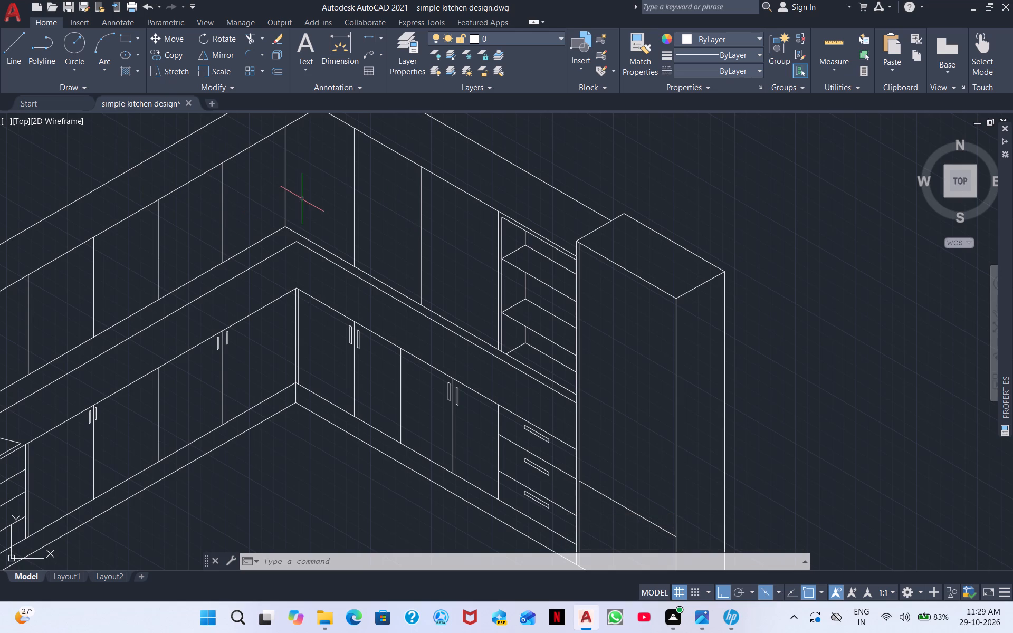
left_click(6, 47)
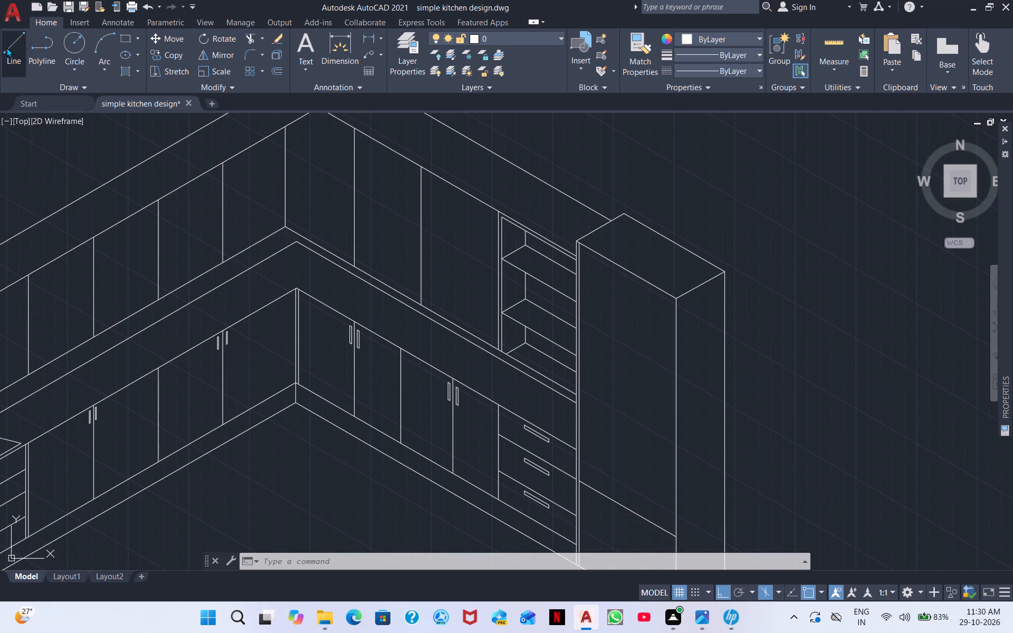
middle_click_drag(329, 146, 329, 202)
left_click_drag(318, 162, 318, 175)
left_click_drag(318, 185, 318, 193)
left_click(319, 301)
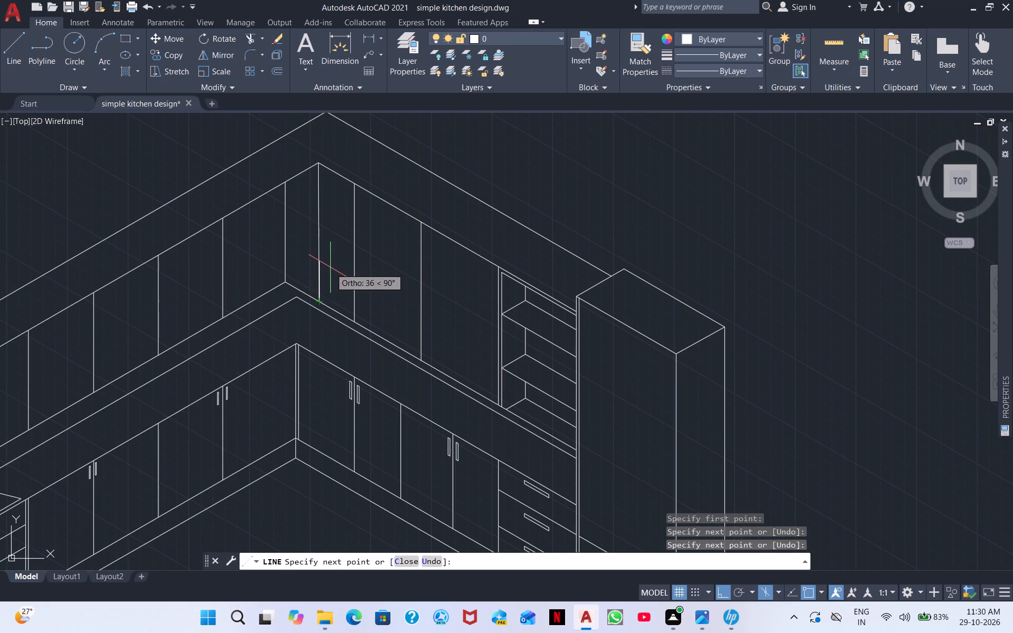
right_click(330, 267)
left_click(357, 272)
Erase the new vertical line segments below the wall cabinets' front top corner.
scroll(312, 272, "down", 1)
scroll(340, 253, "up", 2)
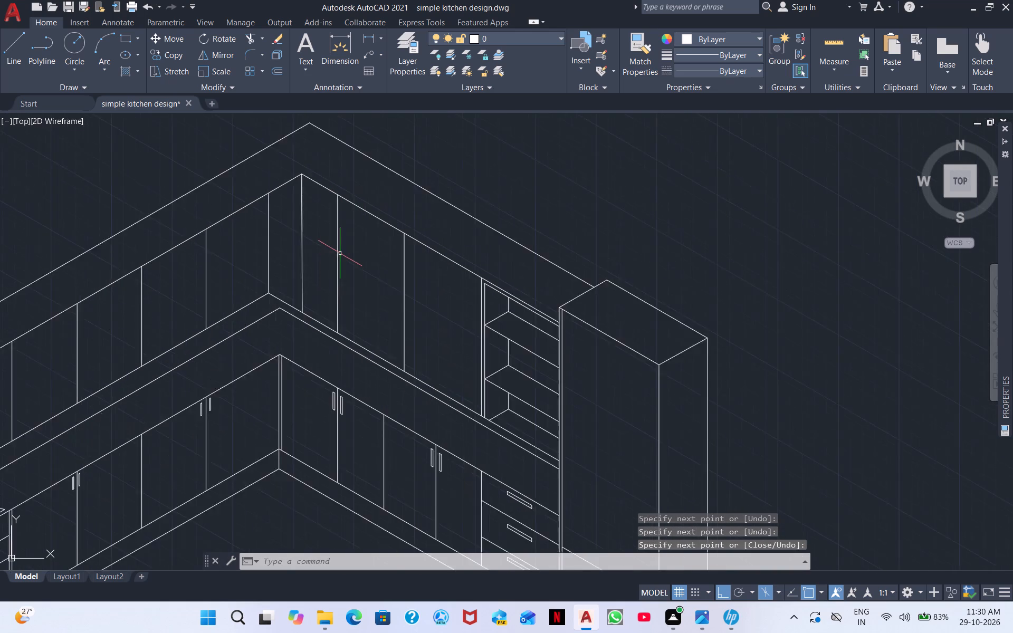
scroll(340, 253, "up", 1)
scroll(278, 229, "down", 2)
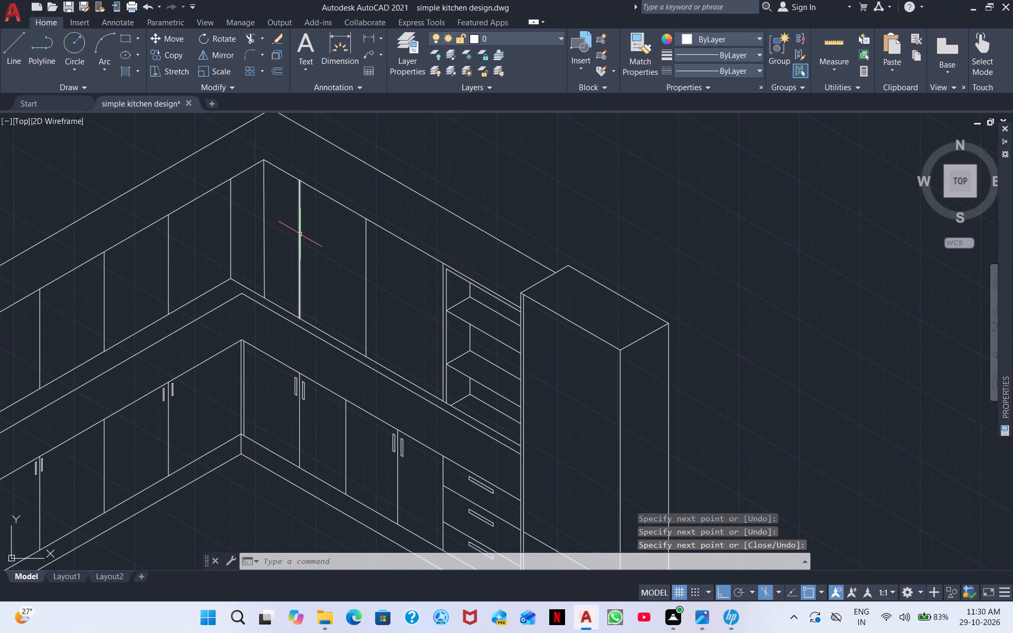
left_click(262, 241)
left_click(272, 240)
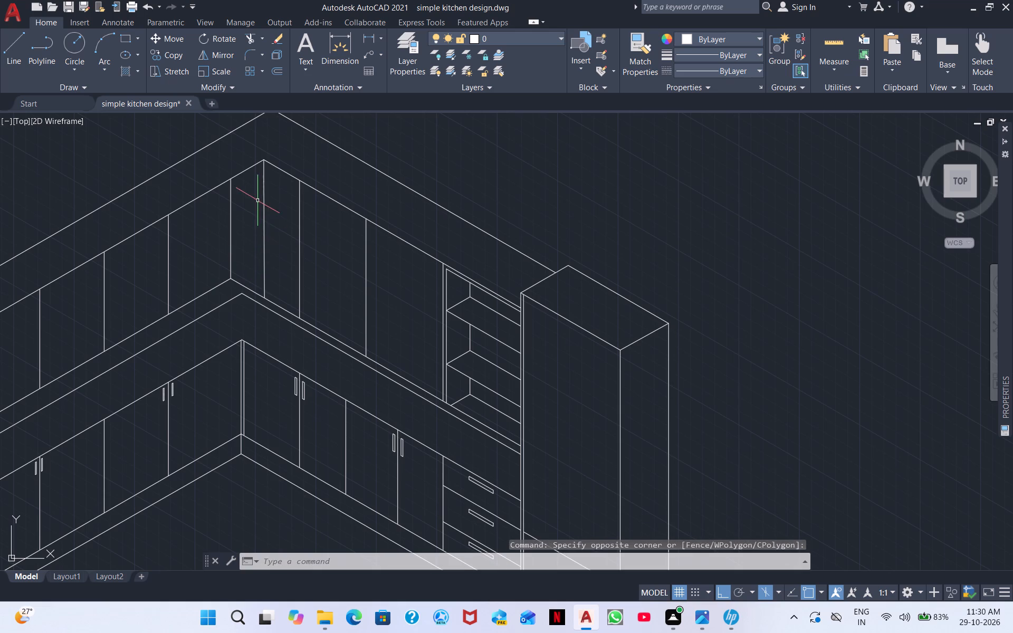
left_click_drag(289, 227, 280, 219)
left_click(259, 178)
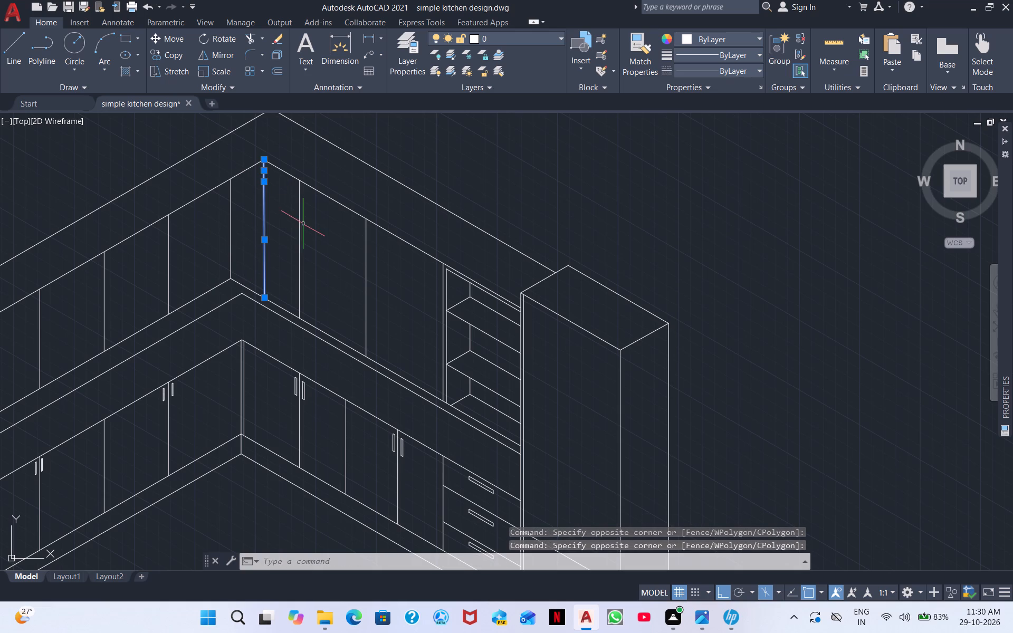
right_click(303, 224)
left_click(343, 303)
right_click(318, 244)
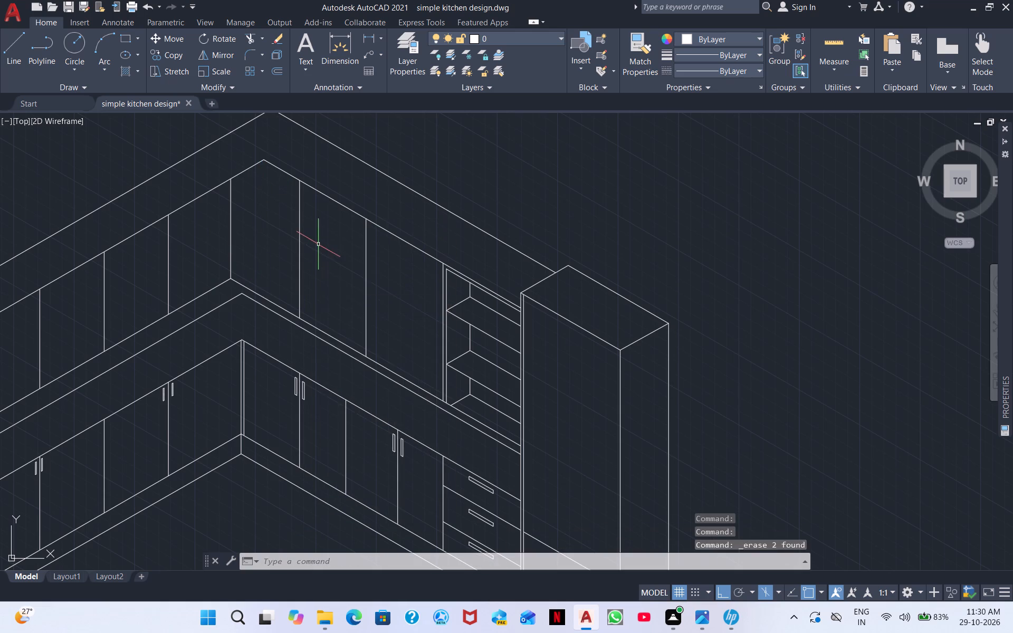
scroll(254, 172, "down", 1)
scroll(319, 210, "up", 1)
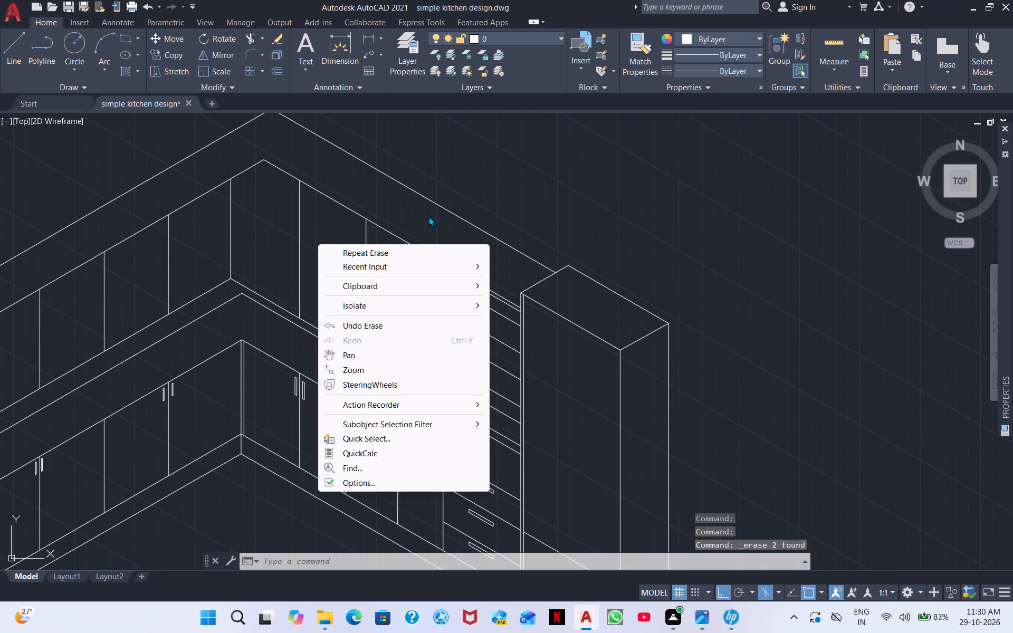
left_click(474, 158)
Draw a narrow door handle outline about 27 units tall beside the wall cabinet division nearest the open shelves, close to its bottom end.
scroll(573, 172, "up", 1)
left_click(573, 172)
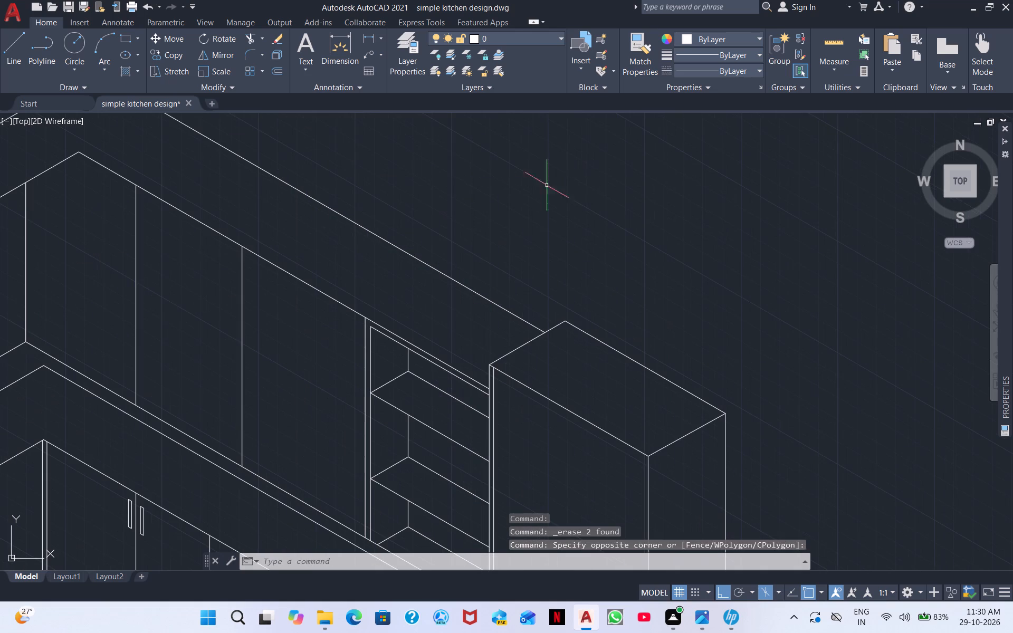
middle_click_drag(505, 177, 783, 119)
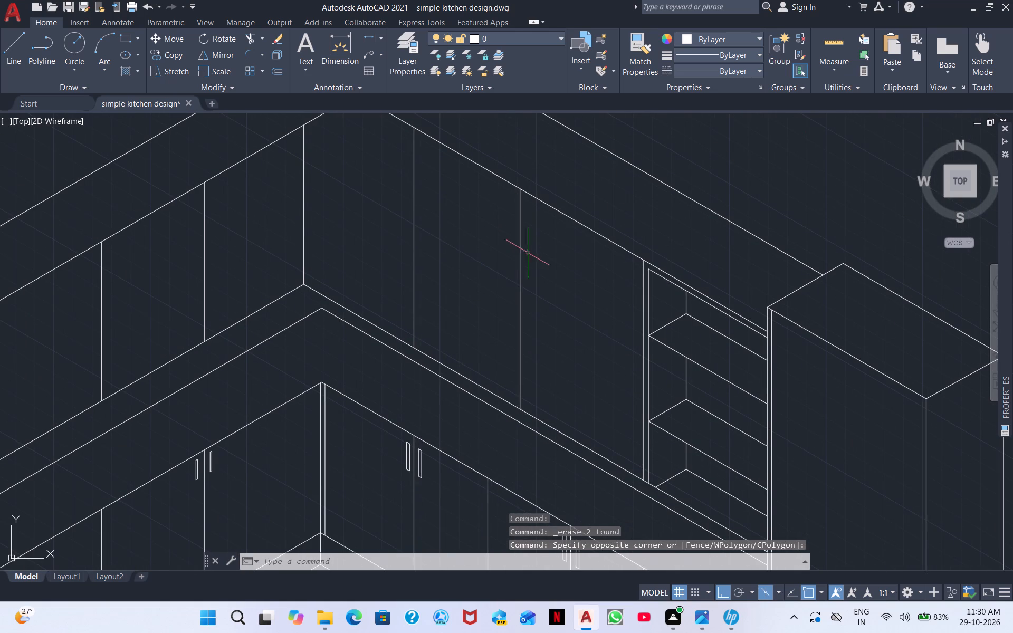
right_click(553, 275)
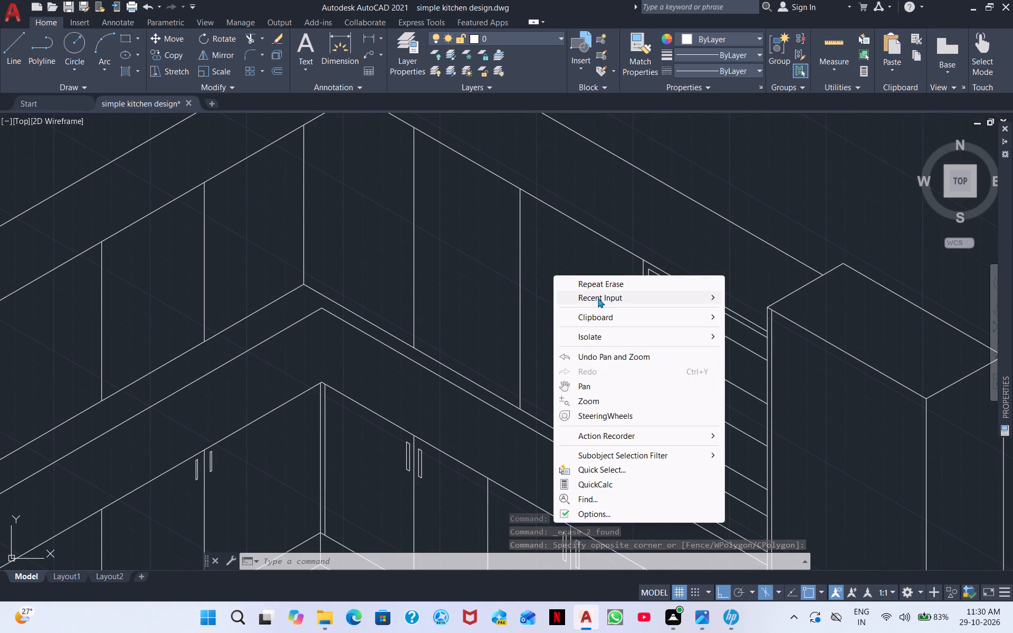
left_click(597, 297)
left_click(766, 313)
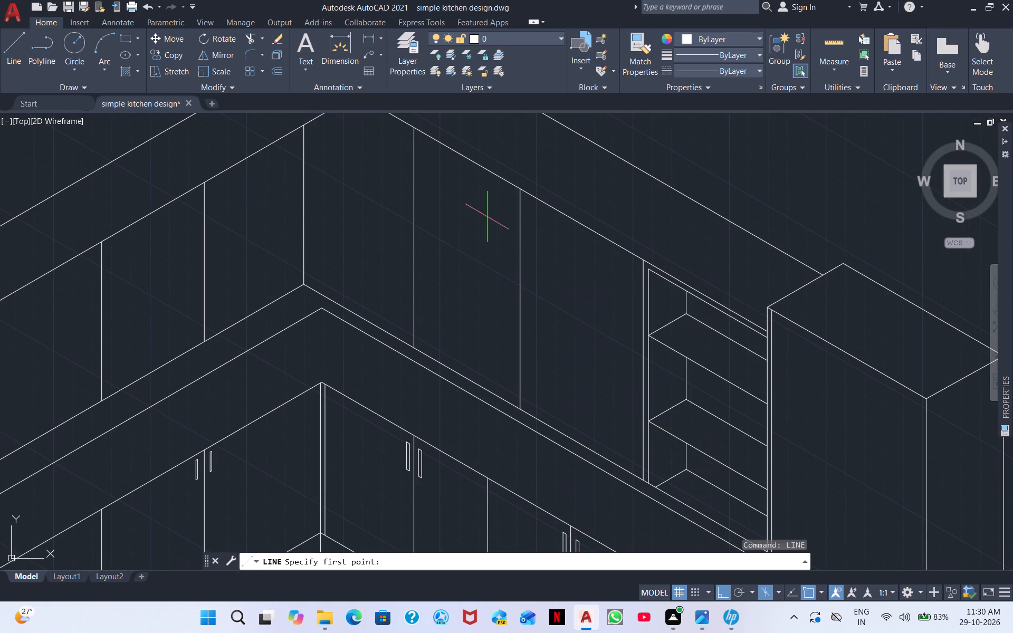
scroll(513, 227, "up", 1)
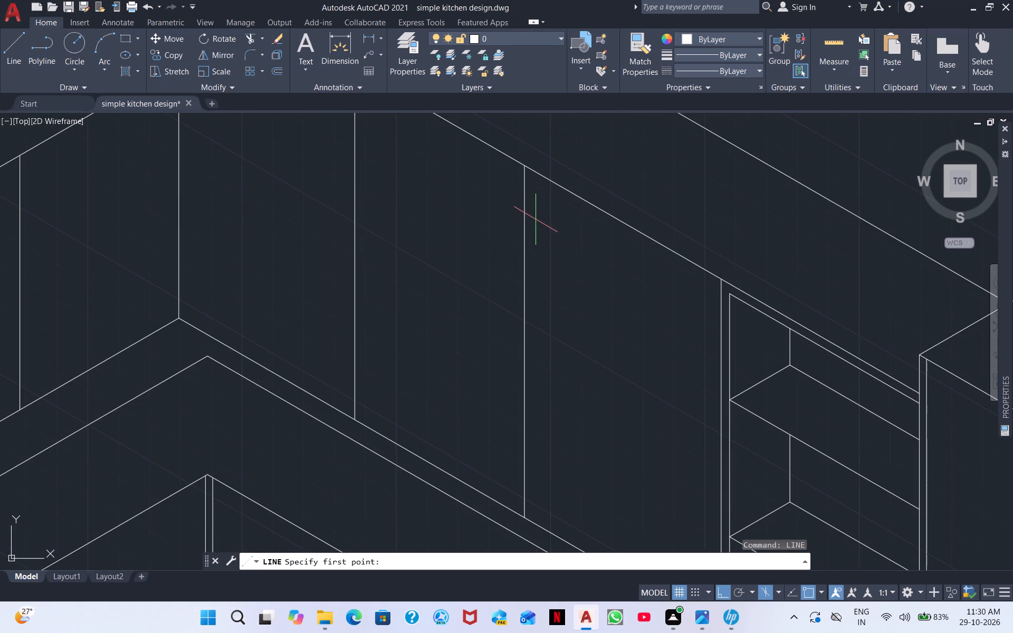
middle_click_drag(511, 449, 466, 292)
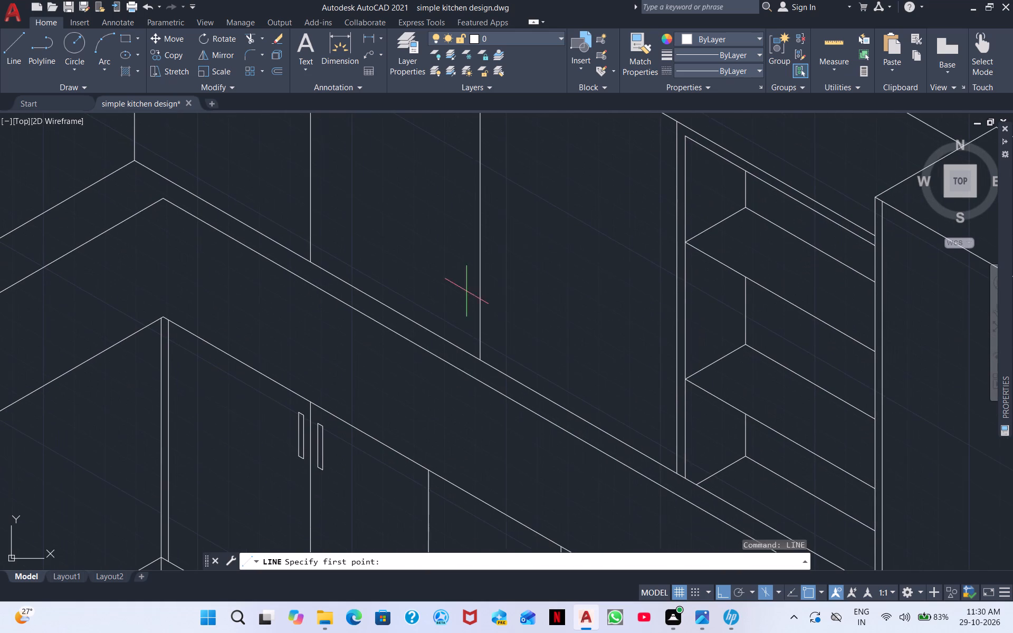
left_click(496, 276)
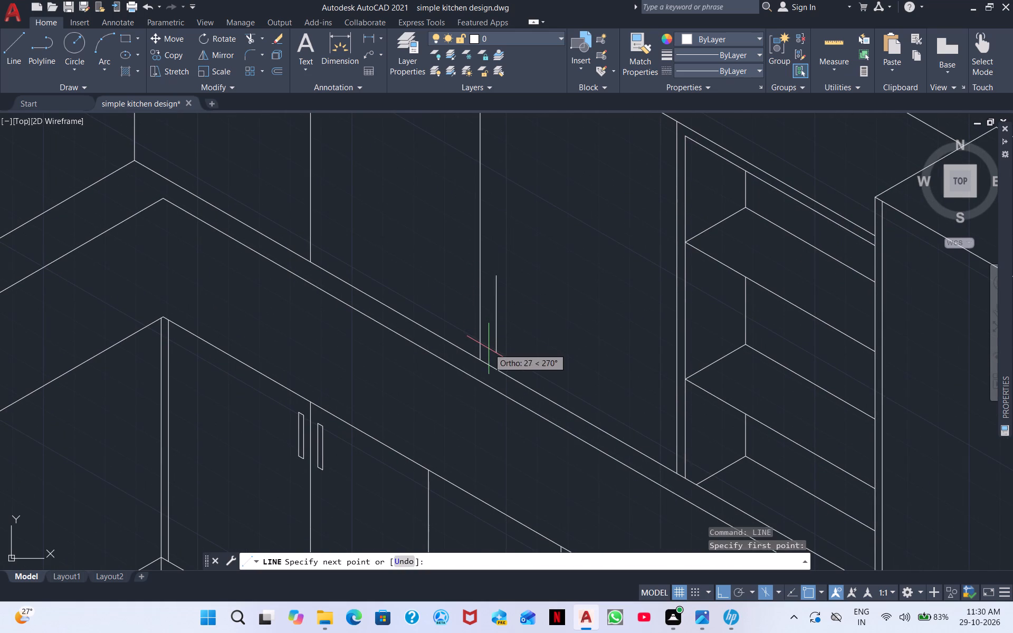
left_click(489, 349)
left_click(506, 362)
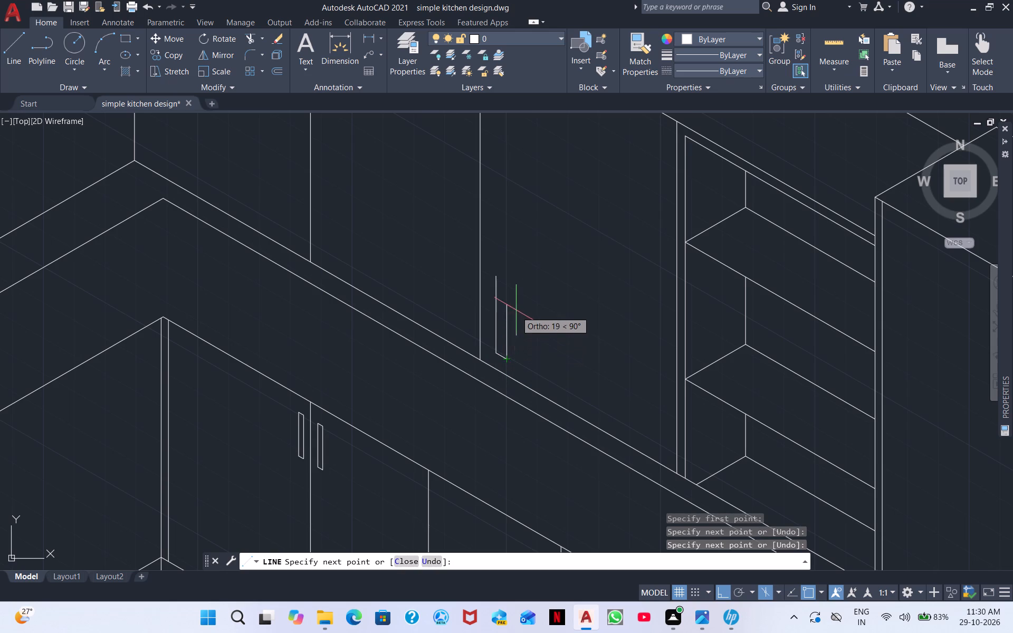
left_click(513, 270)
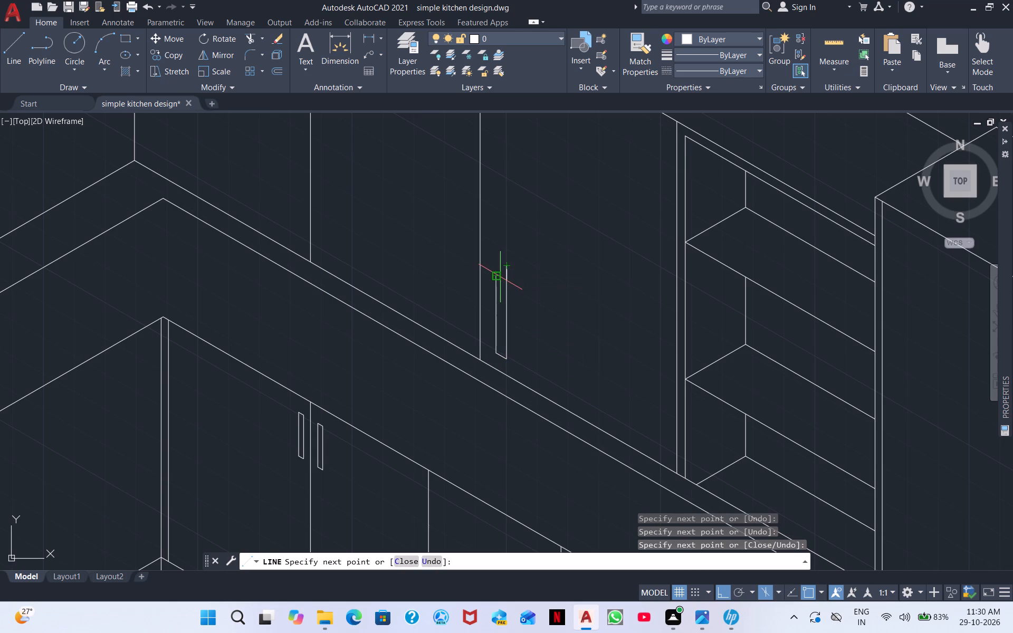
double_click(500, 277)
left_click(515, 280)
right_click(534, 285)
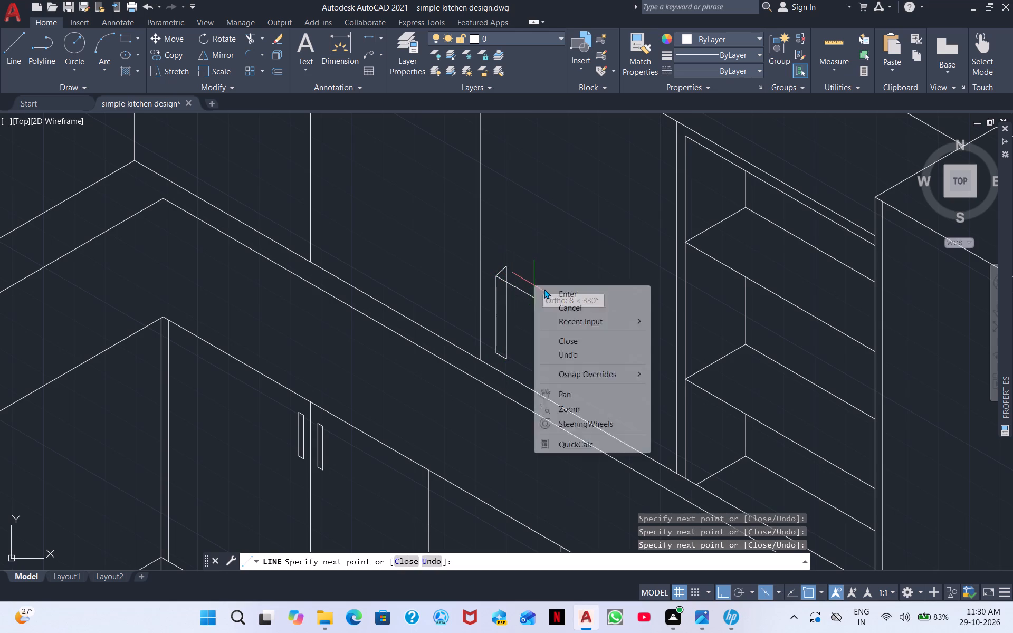
left_click(552, 293)
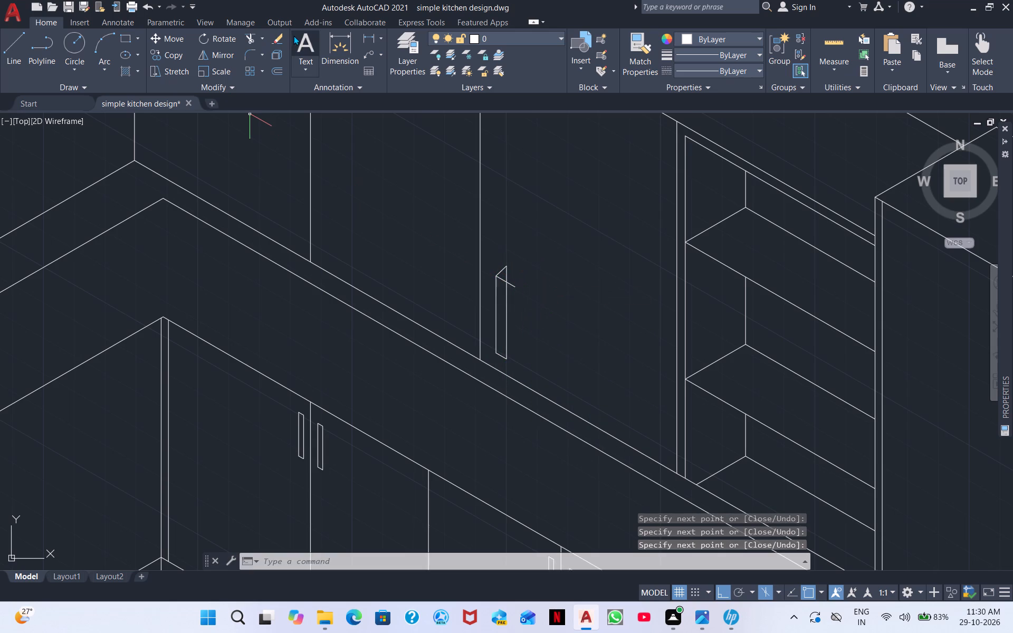
Trim the line ends sticking out past the top of the new wall cabinet door handle.
left_click(254, 37)
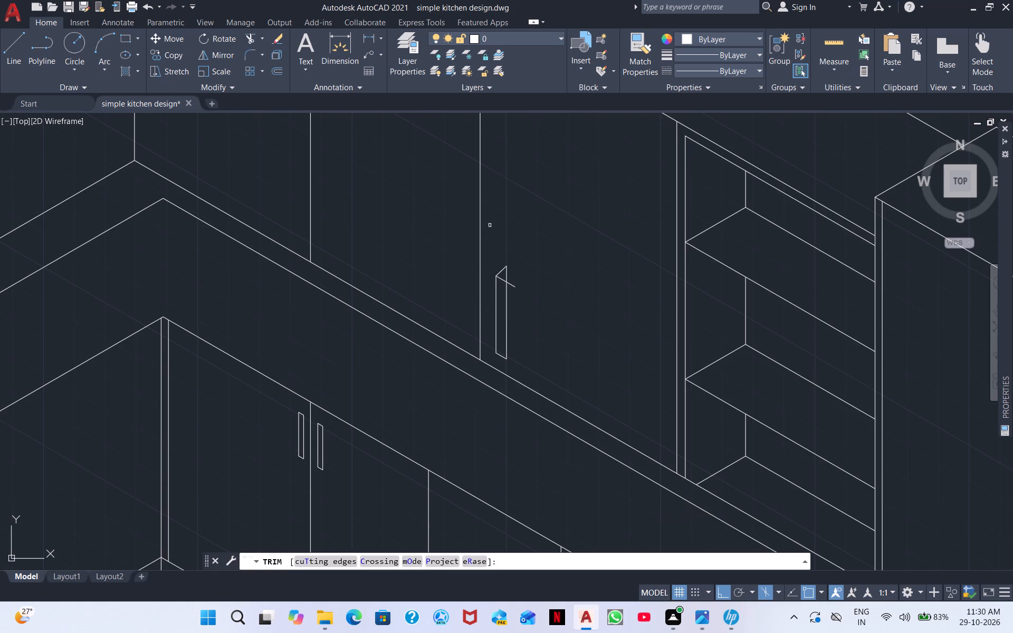
left_click_drag(498, 267, 517, 279)
left_click(513, 284)
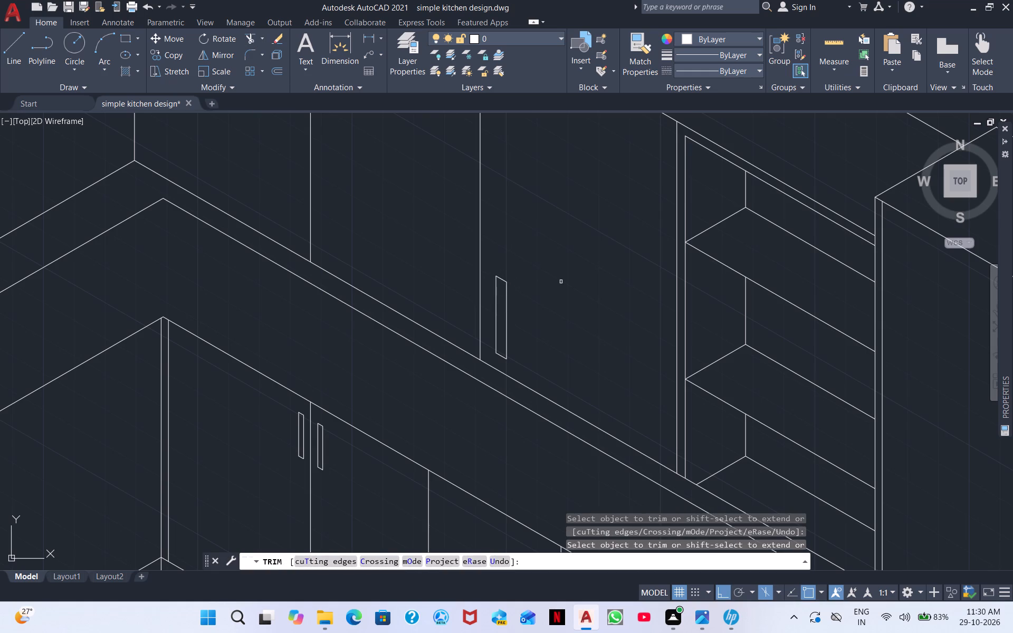
right_click(562, 283)
left_click(594, 290)
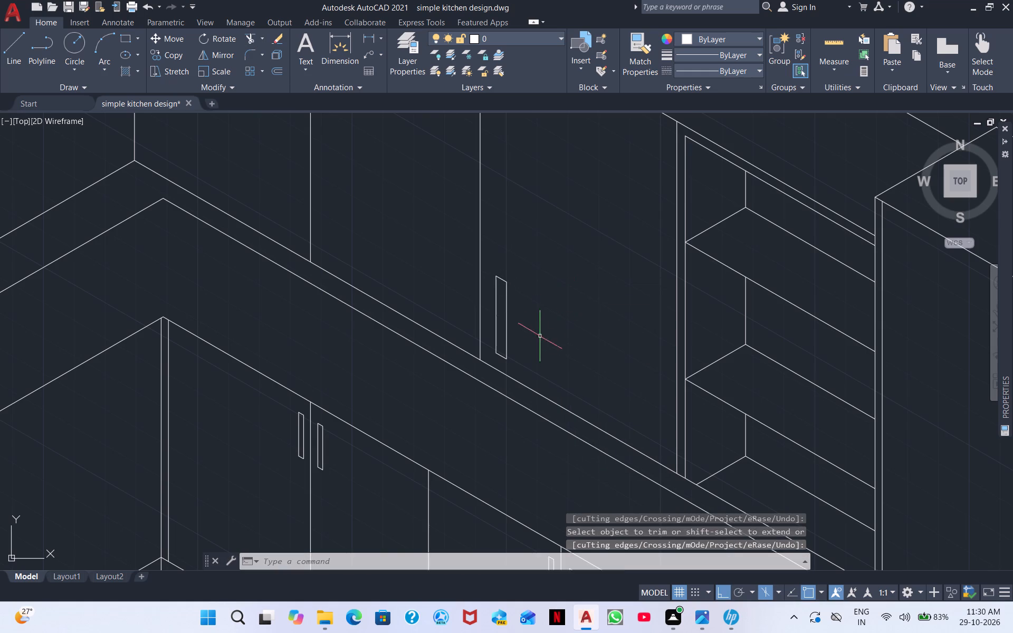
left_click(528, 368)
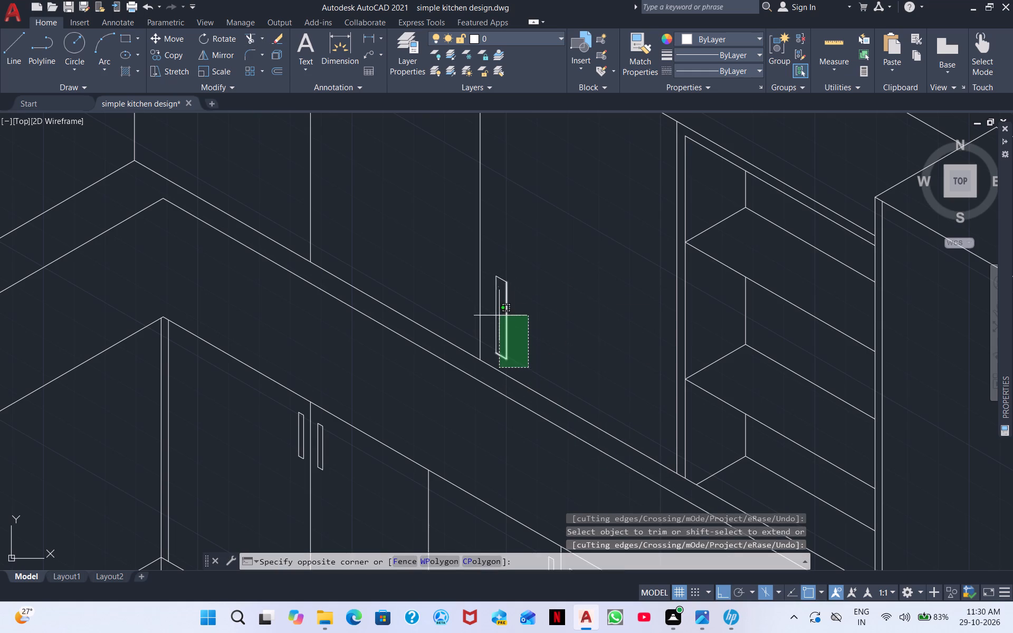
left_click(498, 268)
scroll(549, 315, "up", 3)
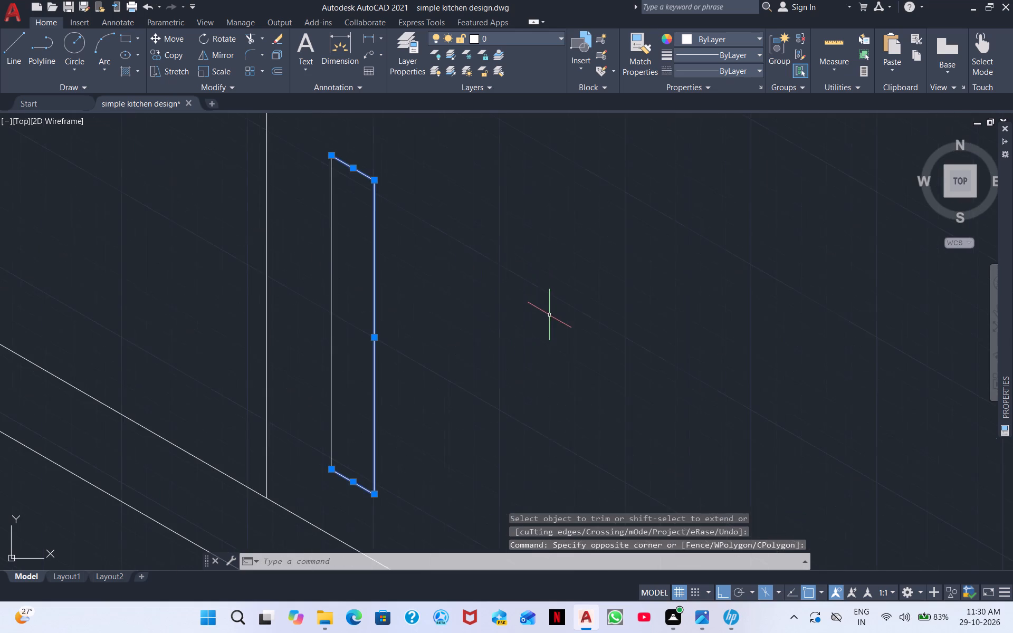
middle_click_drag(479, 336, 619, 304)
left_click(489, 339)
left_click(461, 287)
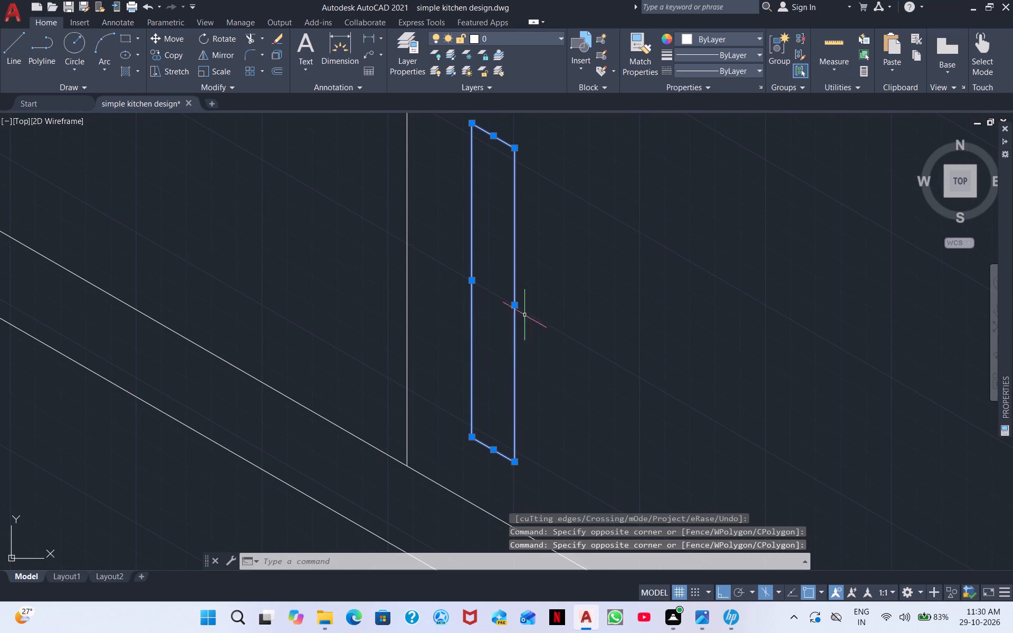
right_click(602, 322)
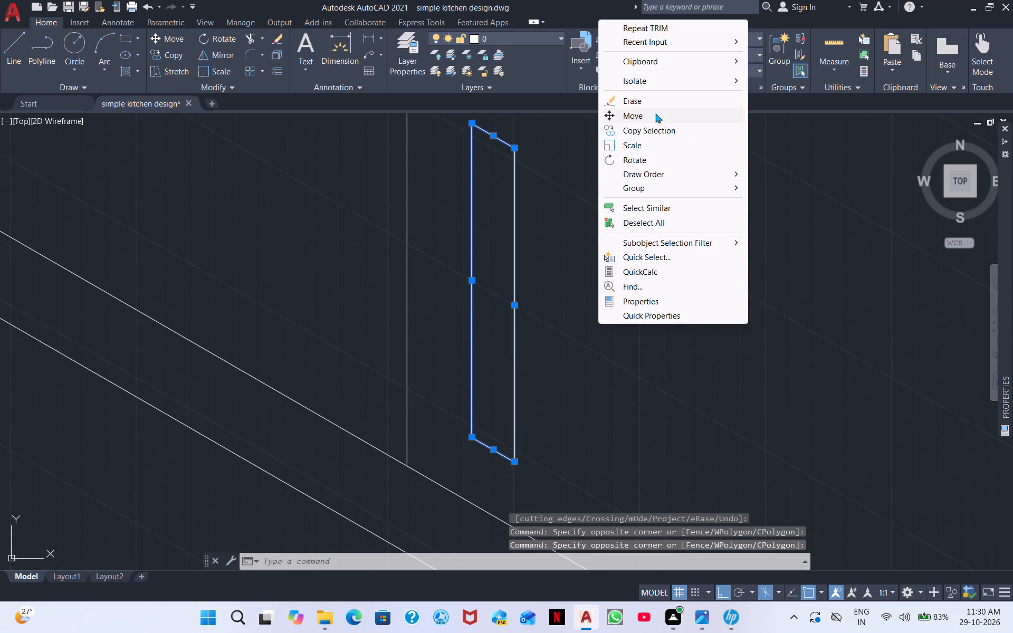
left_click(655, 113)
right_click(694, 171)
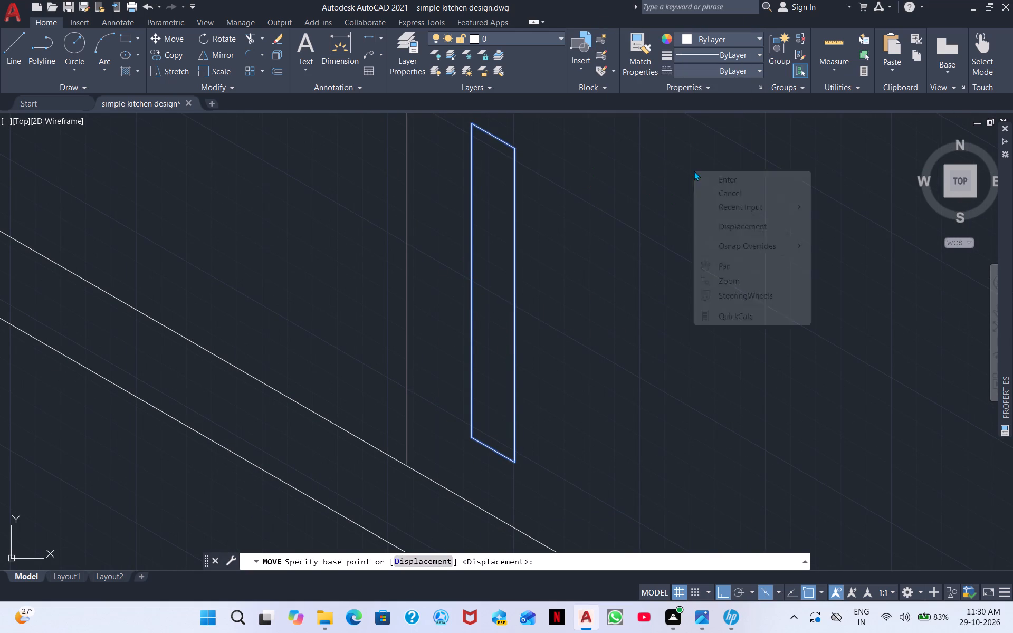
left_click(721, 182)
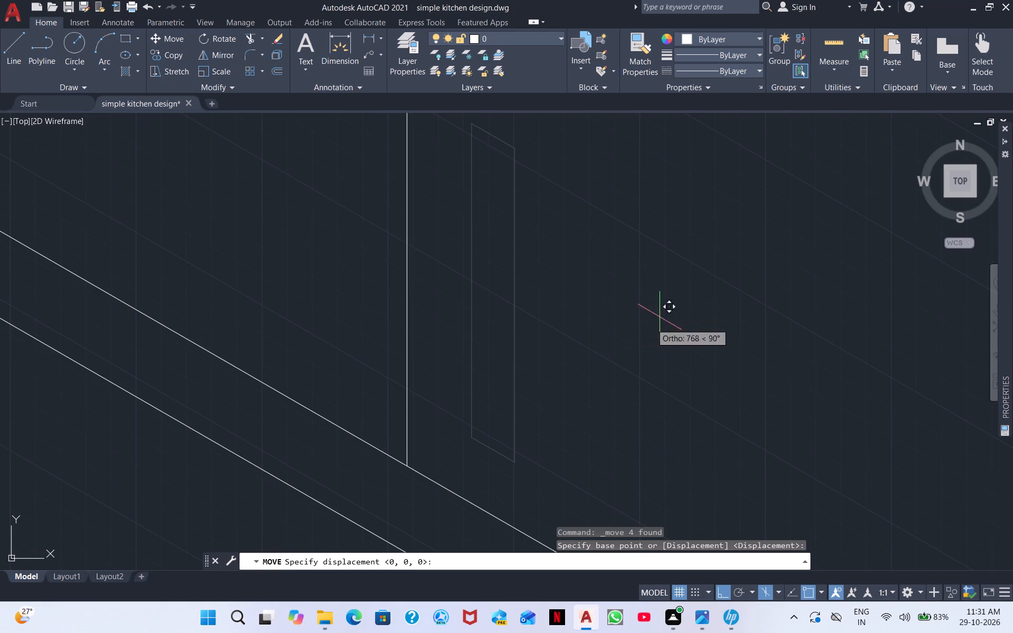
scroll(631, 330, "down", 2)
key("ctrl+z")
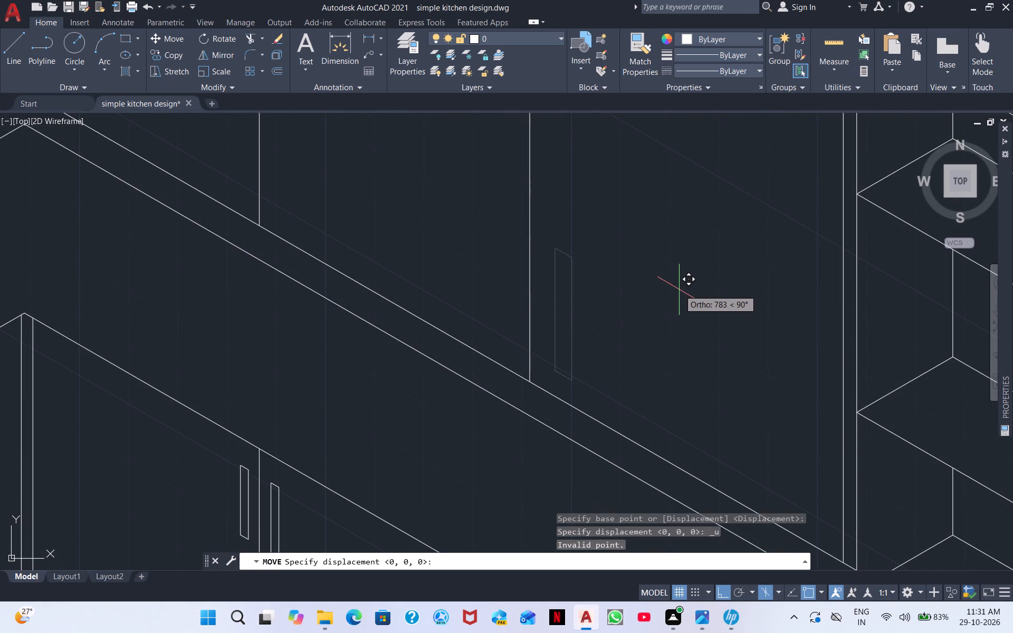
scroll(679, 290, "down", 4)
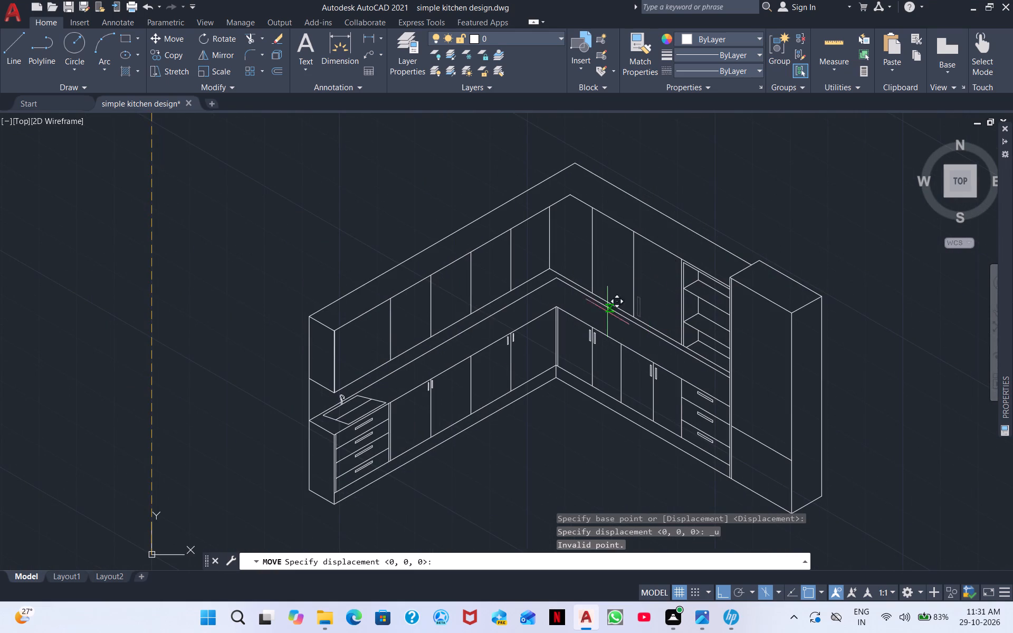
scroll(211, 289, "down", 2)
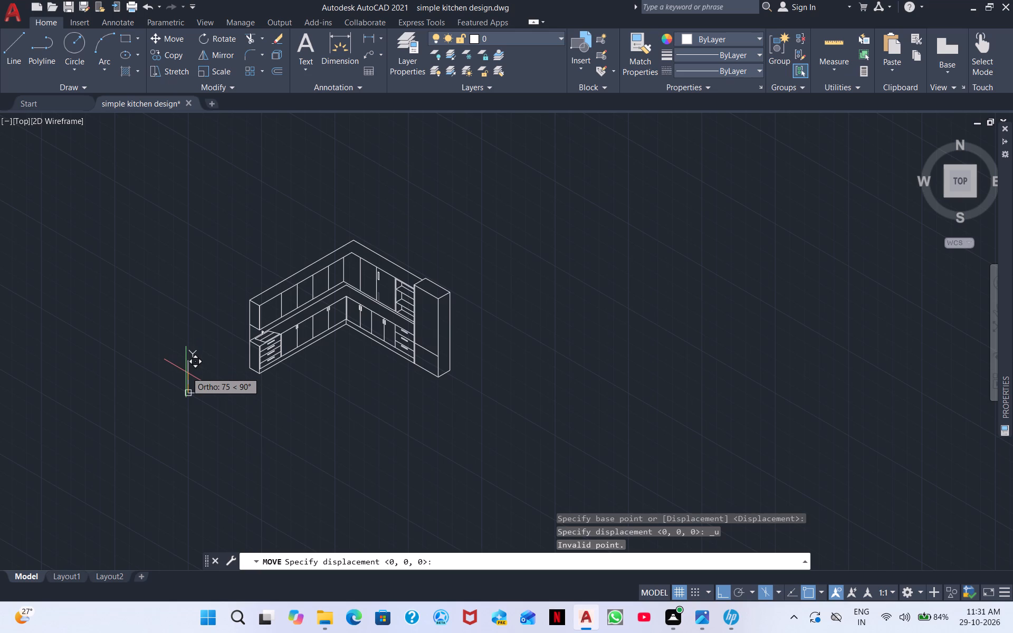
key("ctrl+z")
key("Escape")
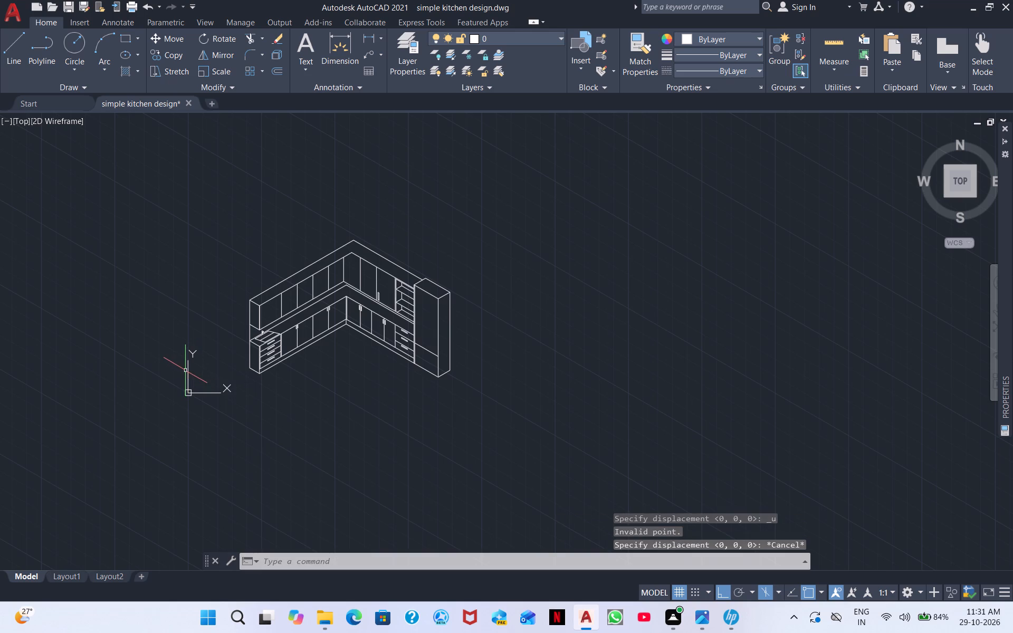
Copy the new wall cabinet door handle about 17 units along the 150° isometric direction to the other side of its door division.
scroll(292, 283, "up", 4)
middle_click_drag(610, 261, 376, 101)
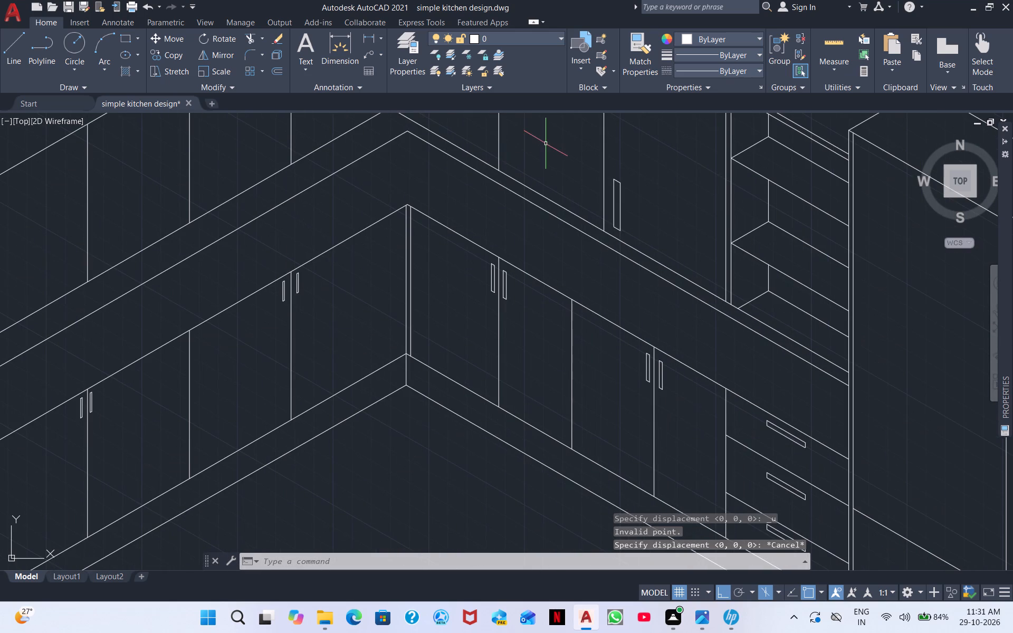
middle_click_drag(603, 210, 595, 230)
middle_click_drag(524, 213, 496, 216)
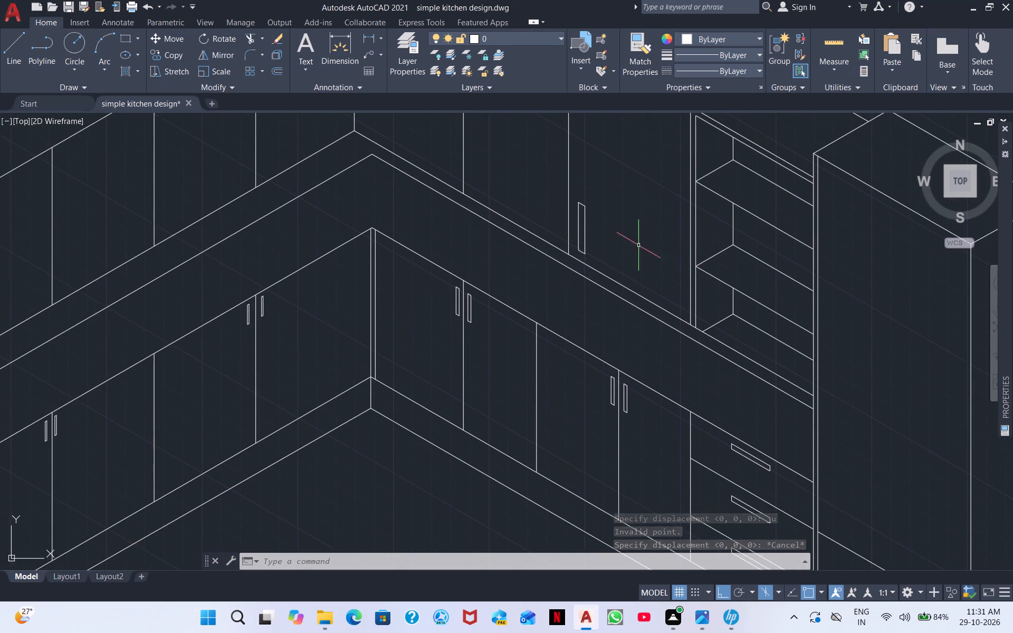
scroll(629, 229, "up", 1)
middle_click_drag(620, 249, 619, 395)
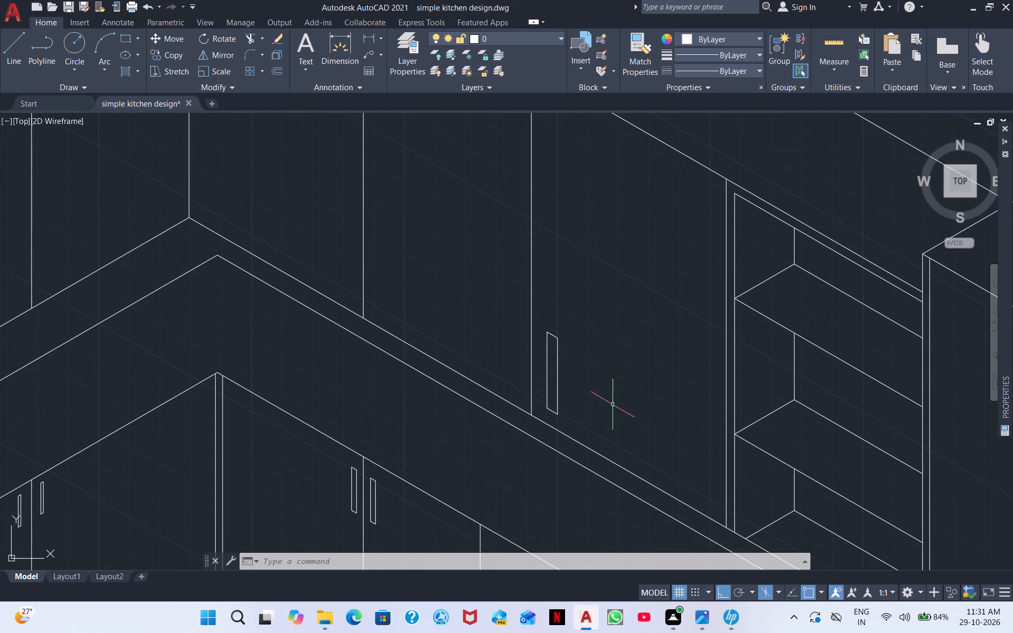
left_click(581, 426)
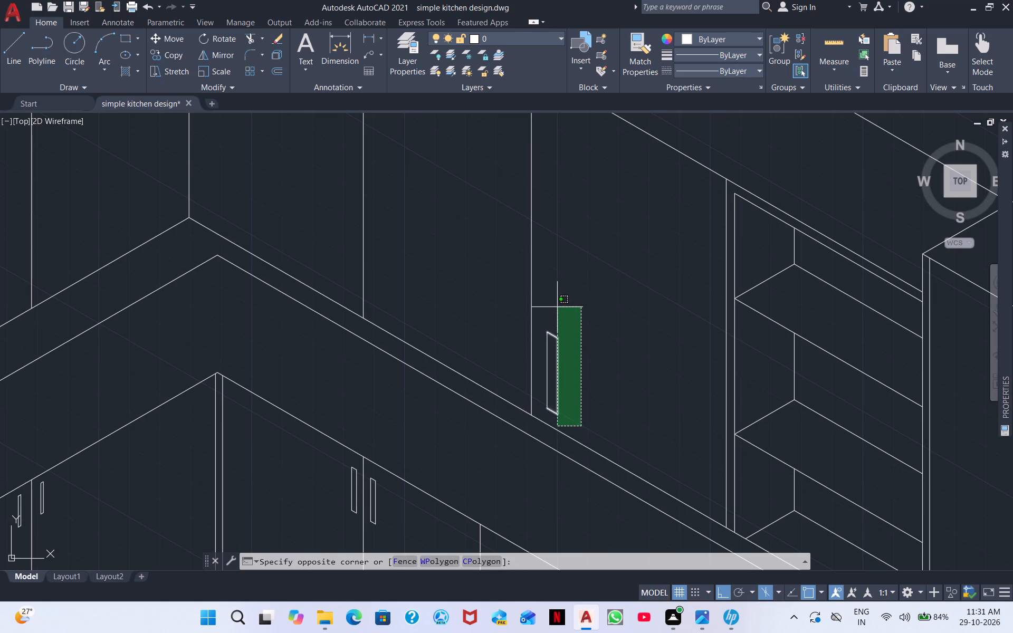
left_click(557, 307)
scroll(549, 369, "up", 4)
left_click_drag(564, 372, 547, 360)
left_click(494, 324)
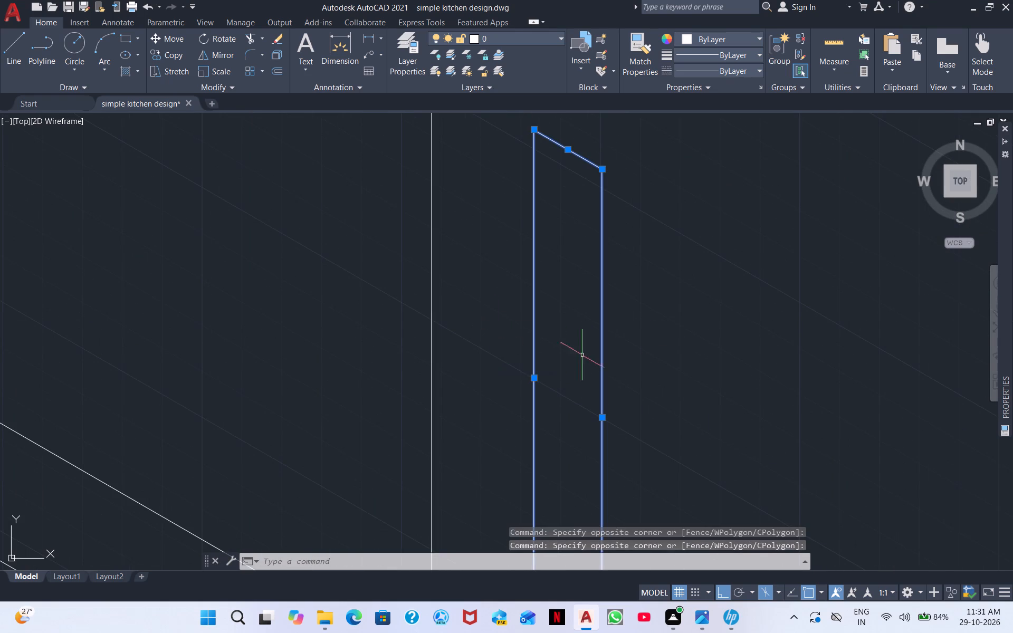
scroll(654, 346, "down", 2)
scroll(792, 359, "down", 1)
right_click(845, 396)
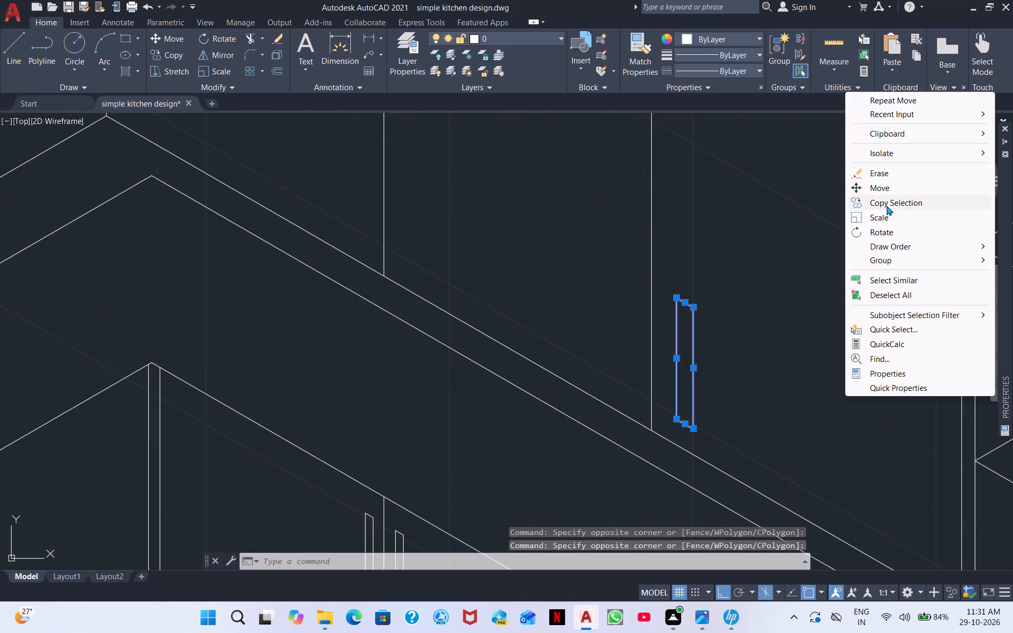
left_click(885, 205)
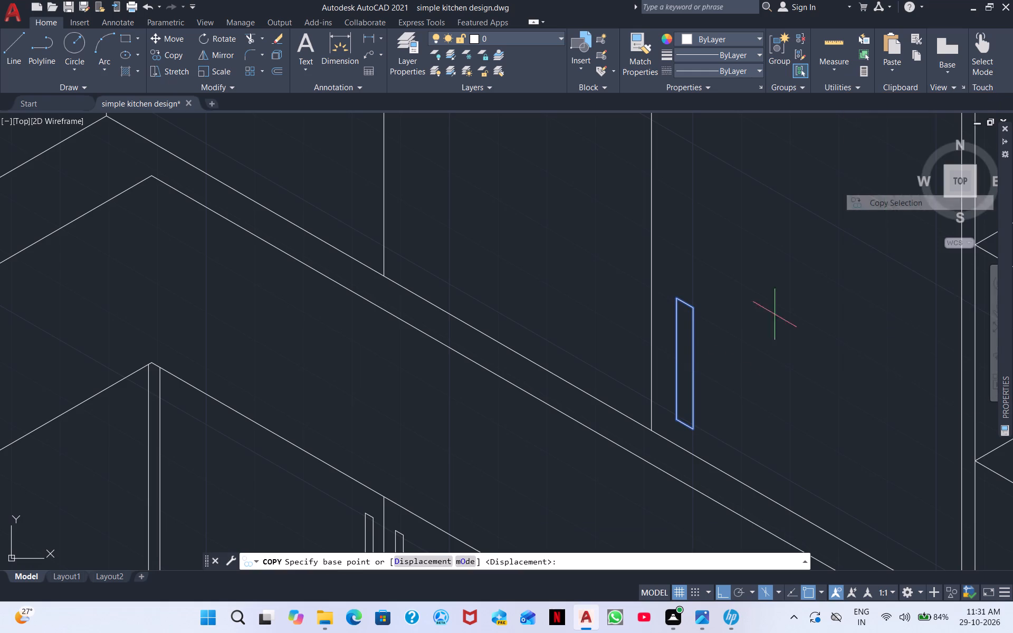
double_click(680, 416)
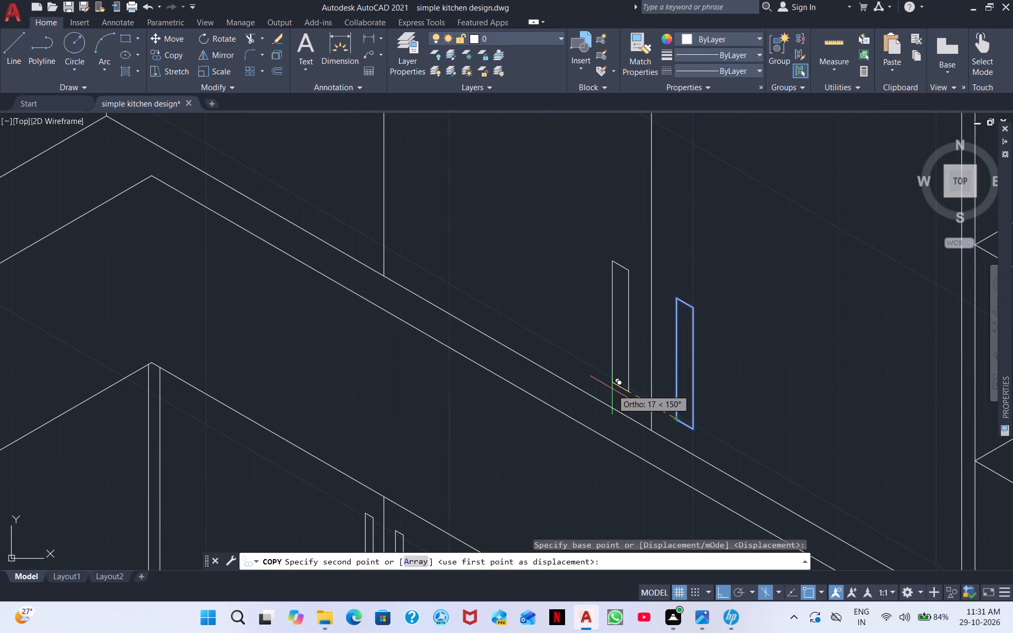
left_click(615, 390)
scroll(584, 333, "down", 2)
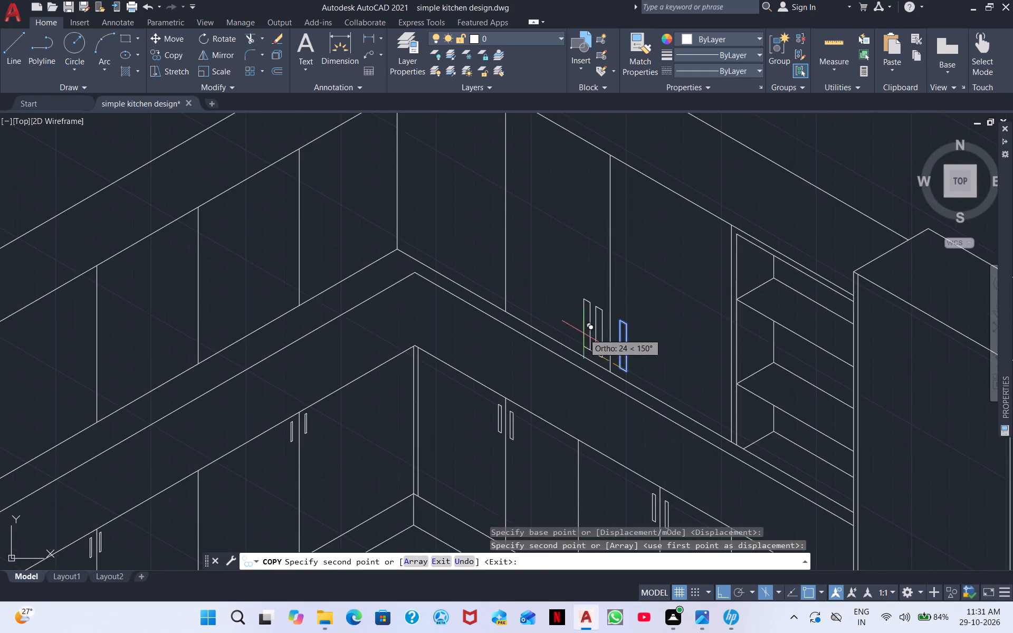
scroll(544, 308, "down", 1)
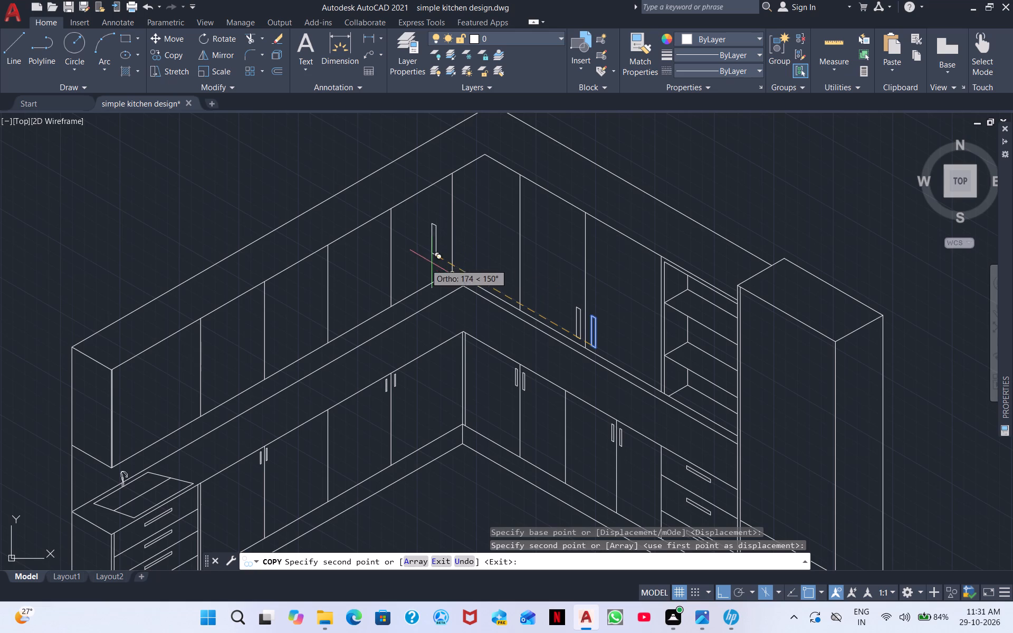
right_click(730, 204)
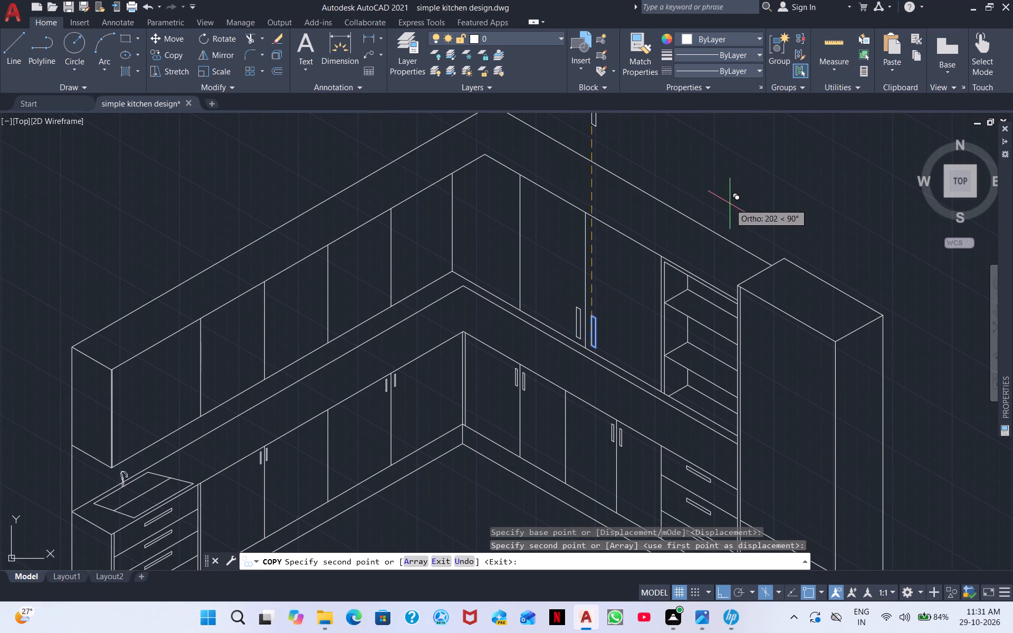
left_click(768, 227)
Draw a 30° isometric line across the wall cabinet door above the sink, from mid-height of the end edge to the first division.
middle_click_drag(424, 254, 462, 263)
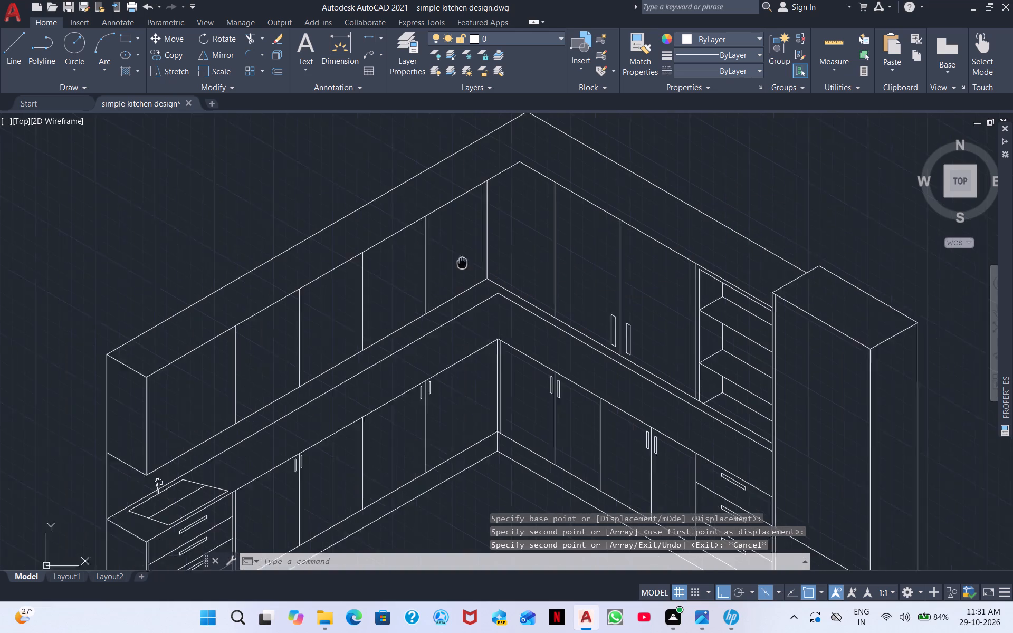
middle_click_drag(462, 263, 531, 262)
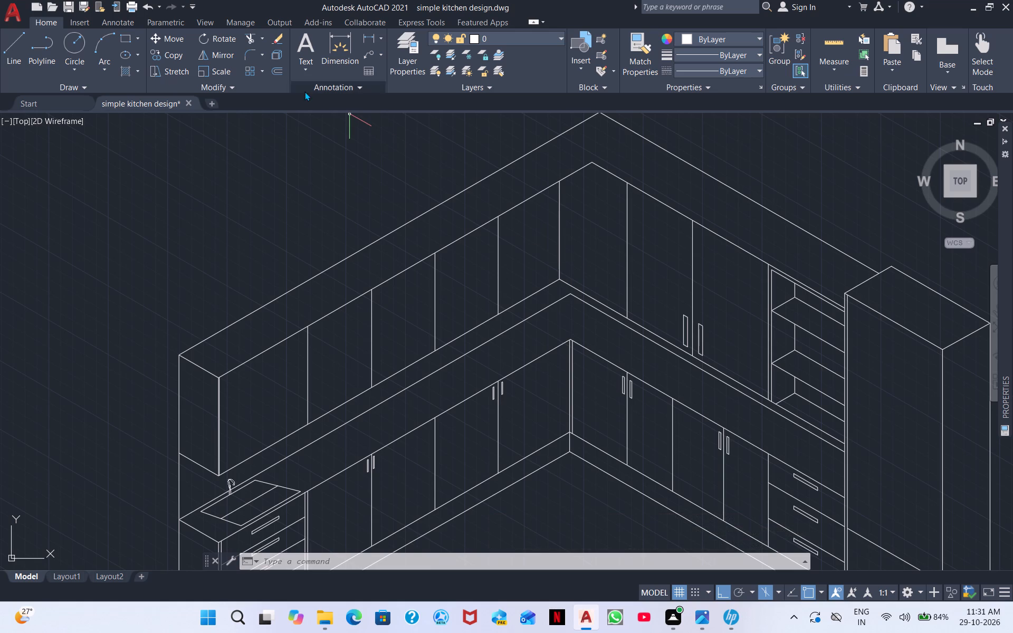
left_click(18, 43)
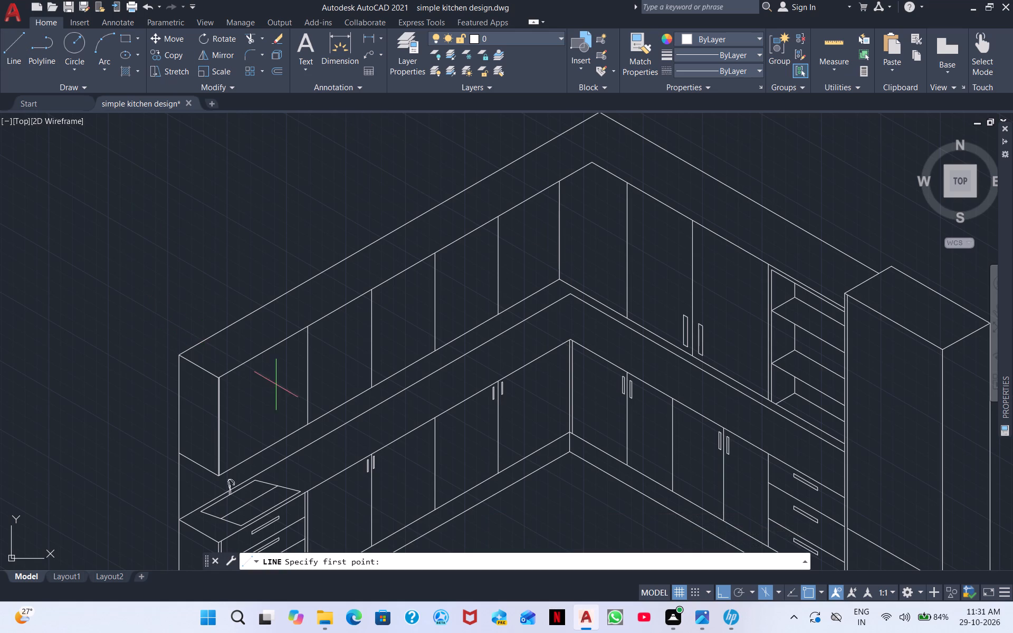
scroll(291, 405, "up", 2)
scroll(291, 405, "down", 1)
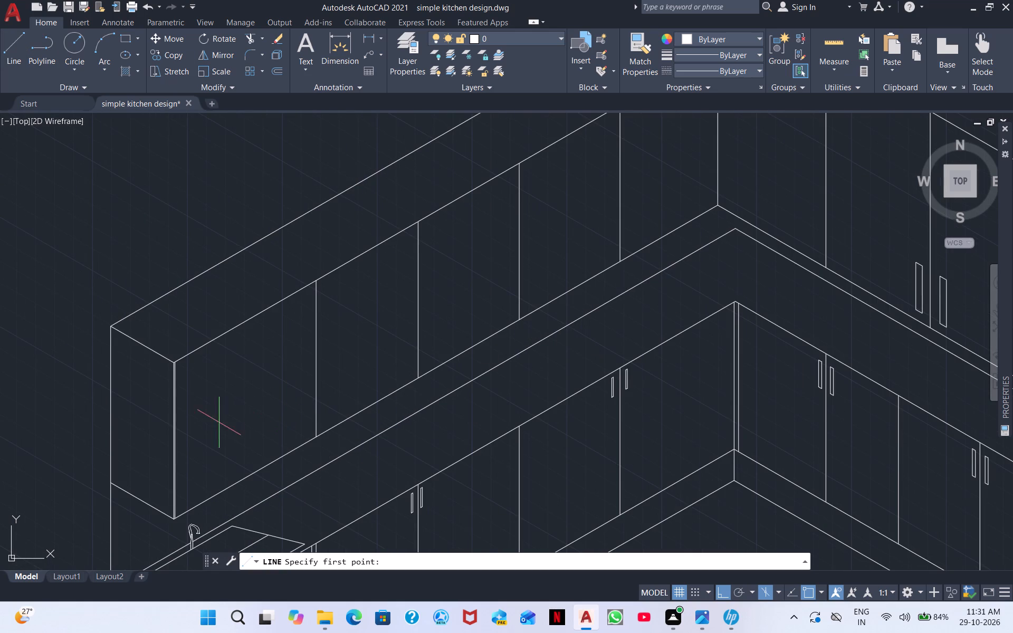
left_click(175, 436)
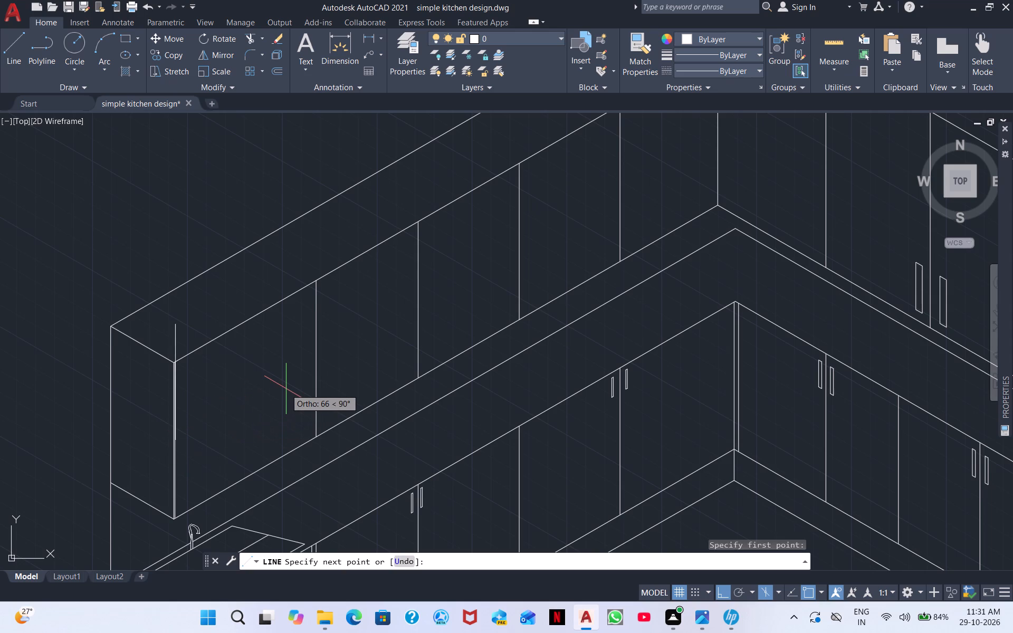
key("F5")
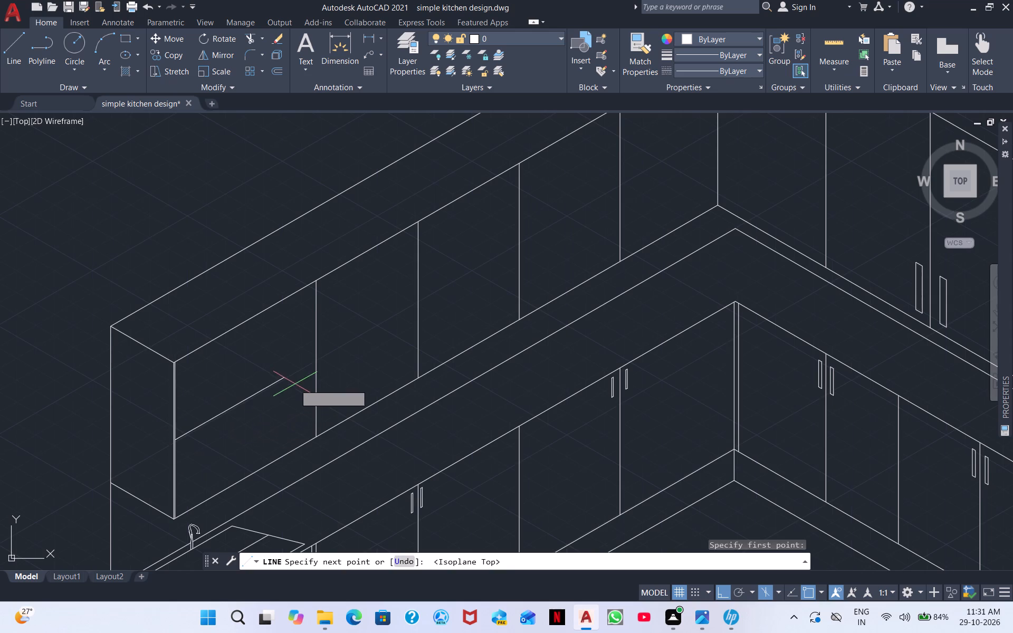
left_click(318, 359)
key("Escape")
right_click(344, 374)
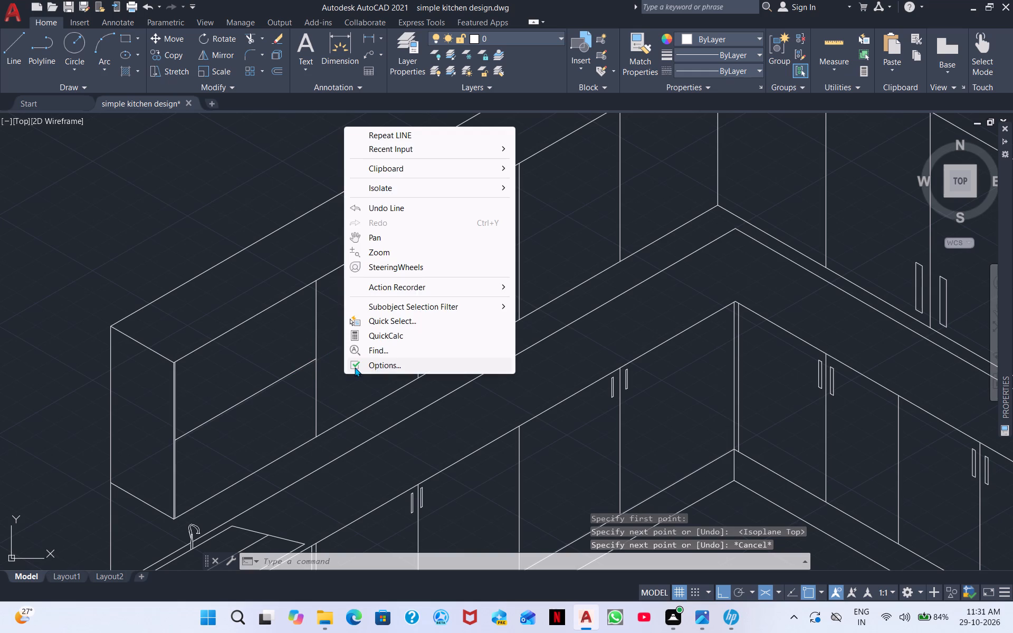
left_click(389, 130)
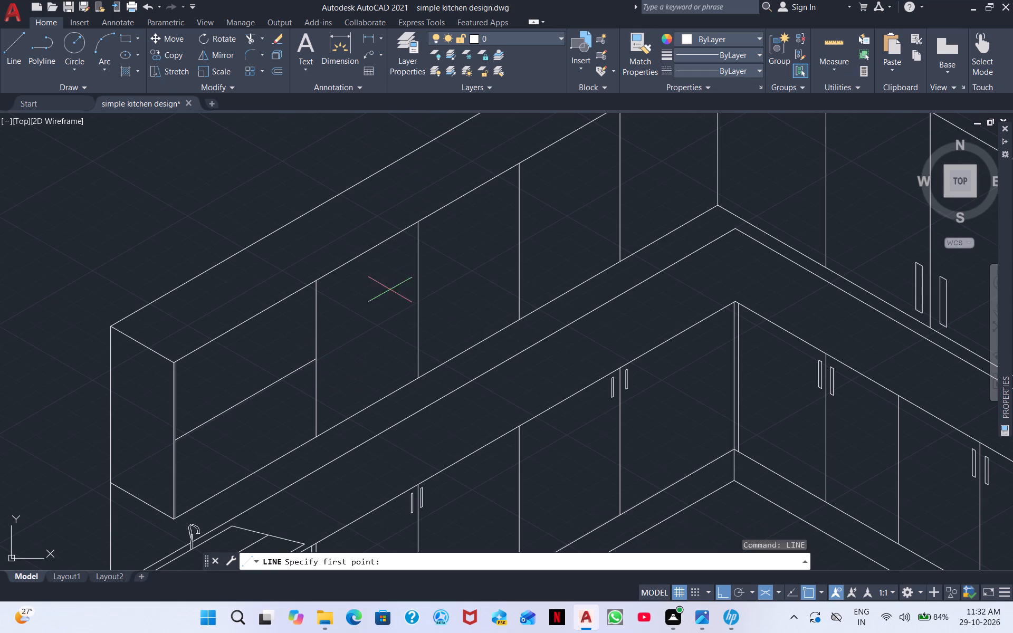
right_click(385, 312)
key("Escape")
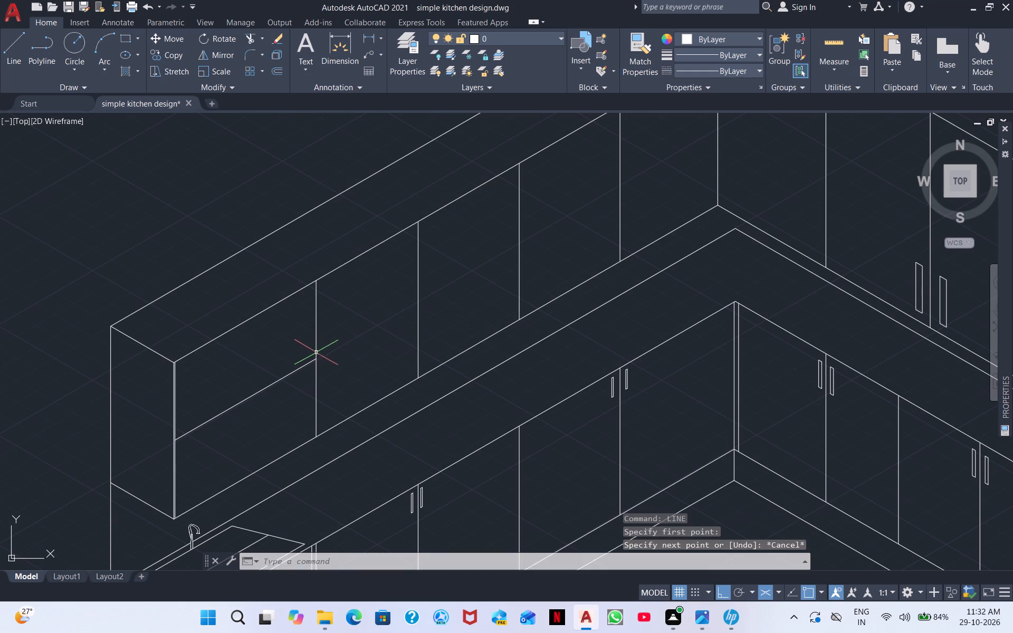
Draw a second parallel line about 96 units long just below the first, from the cabinet's end edge past the first division.
right_click(351, 352)
left_click(431, 356)
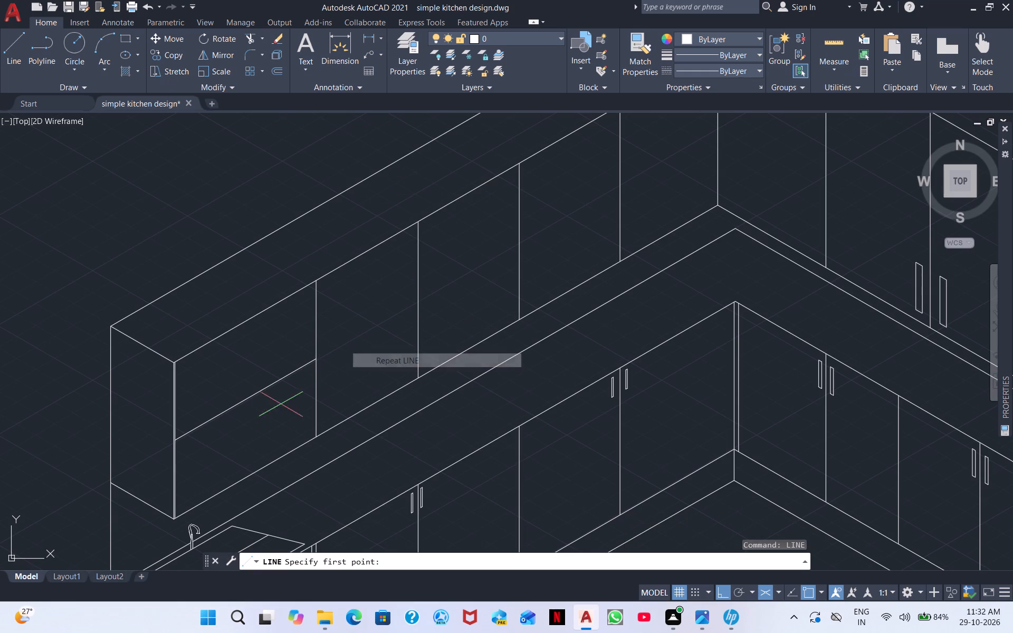
scroll(143, 460, "up", 3)
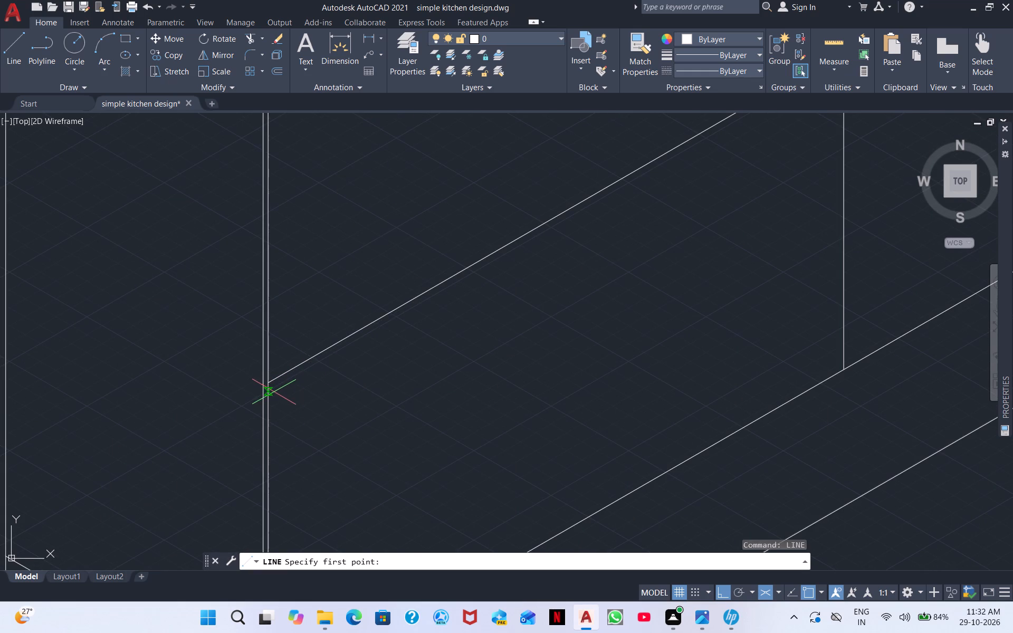
left_click(274, 392)
scroll(583, 308, "down", 2)
middle_click_drag(613, 284, 358, 362)
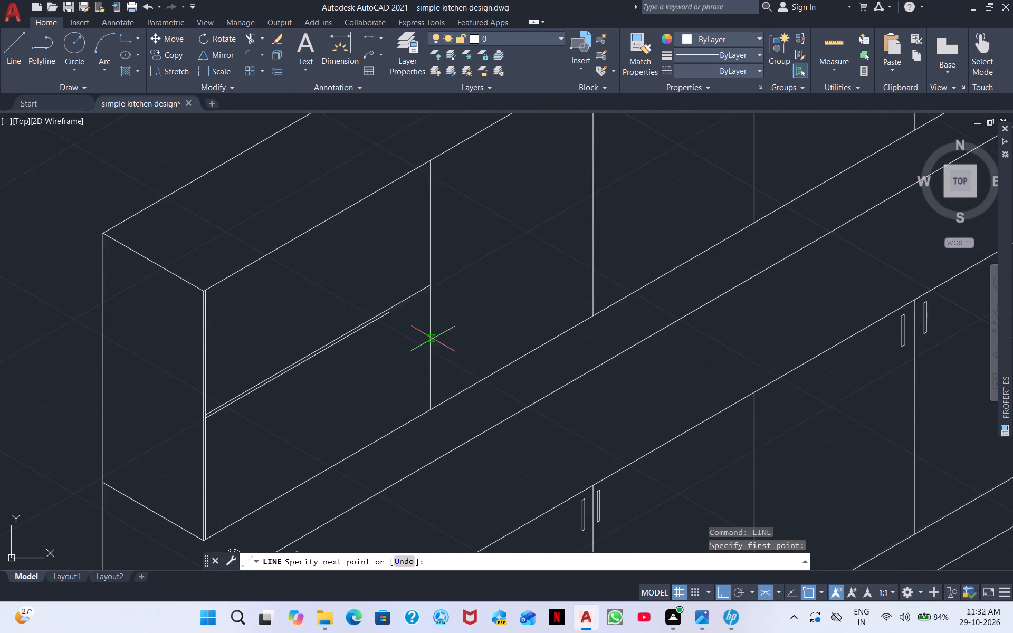
scroll(452, 308, "up", 3)
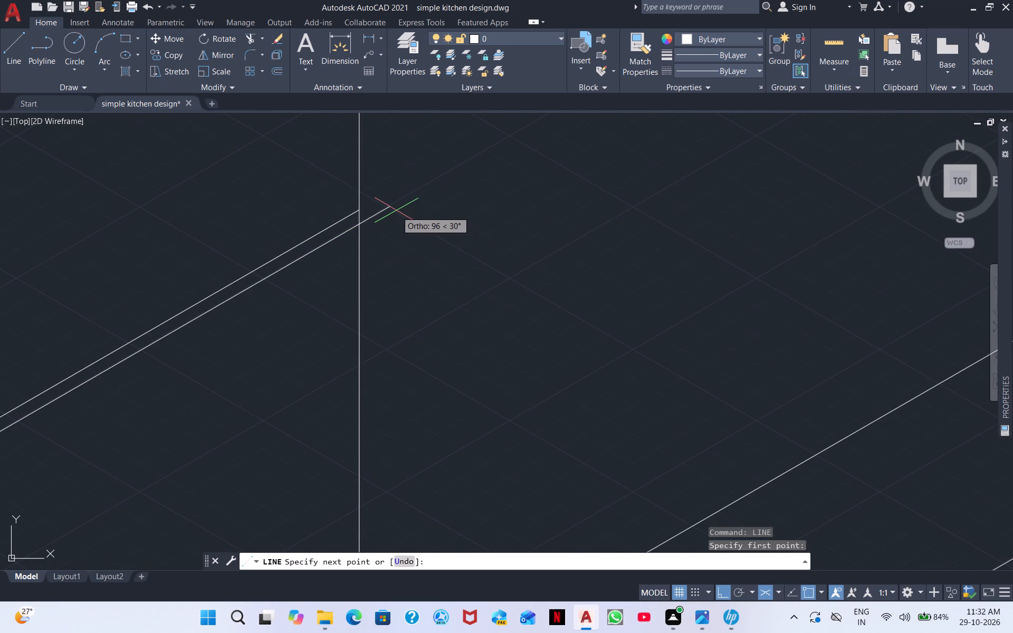
left_click(396, 210)
key("Escape")
Trim the end of the second split line that extends past the first wall cabinet division above the sink.
right_click(513, 224)
left_click(601, 244)
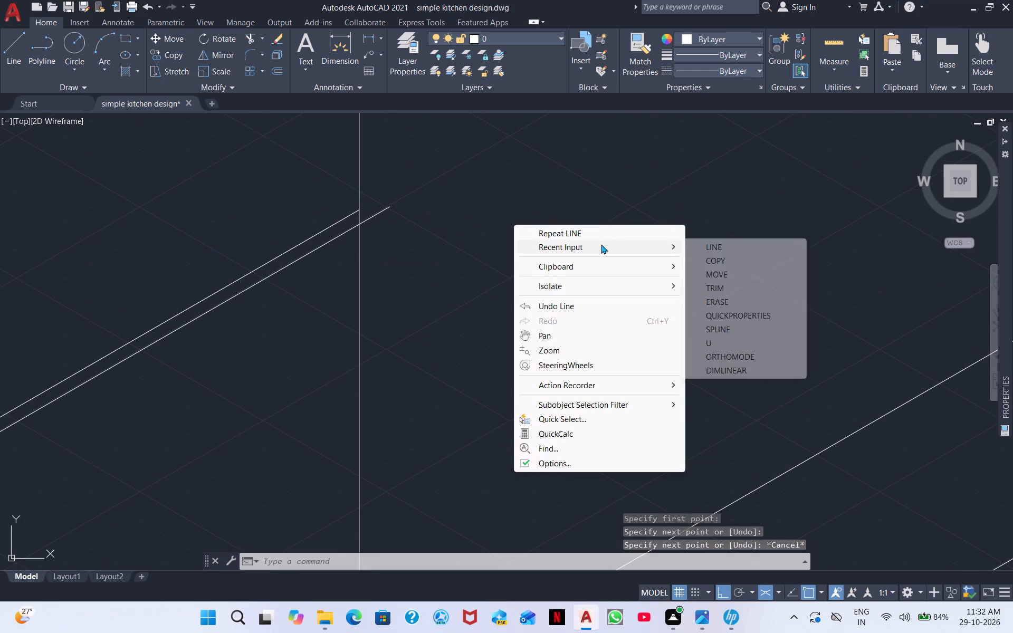
left_click(711, 287)
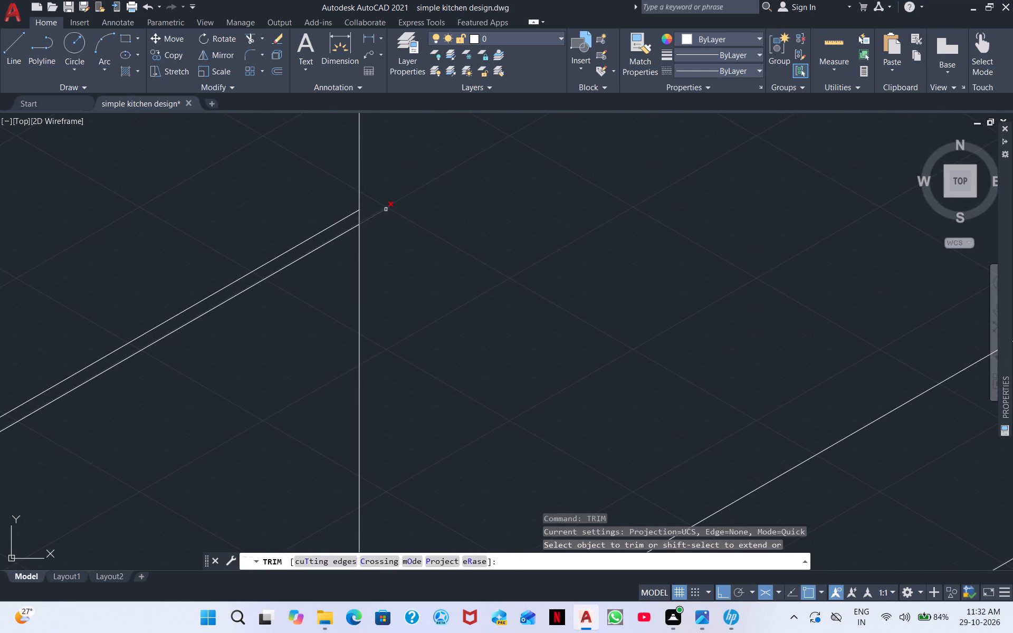
left_click(386, 209)
right_click_drag(466, 217, 468, 244)
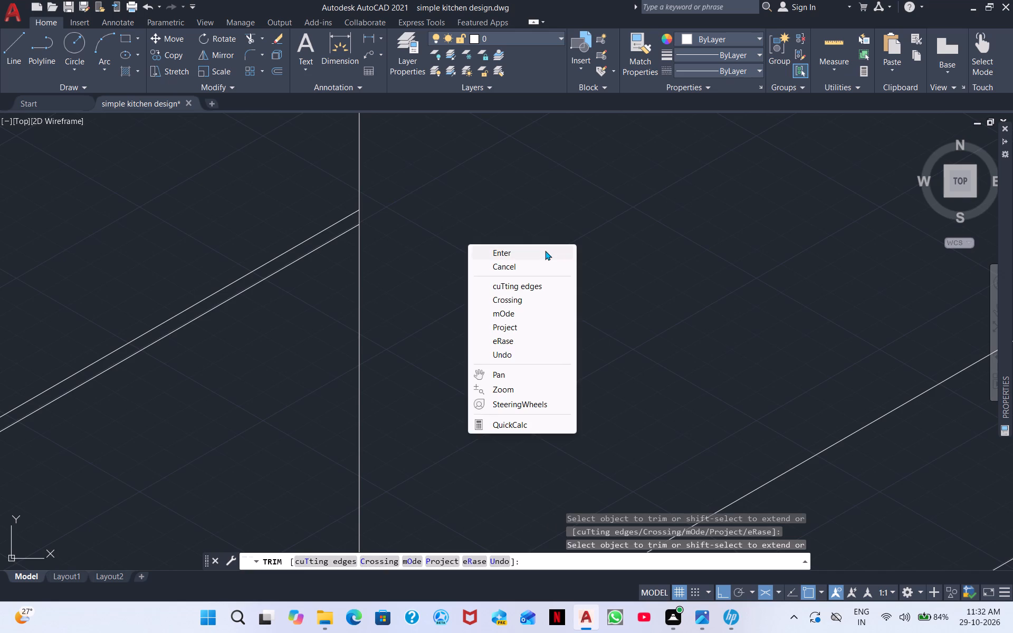
left_click(545, 252)
Draw a narrow isometric door handle outline about 18 units tall near the bottom of the second wall cabinet division, on its corner side.
scroll(615, 236, "down", 2)
middle_click_drag(666, 246, 200, 392)
scroll(316, 314, "down", 1)
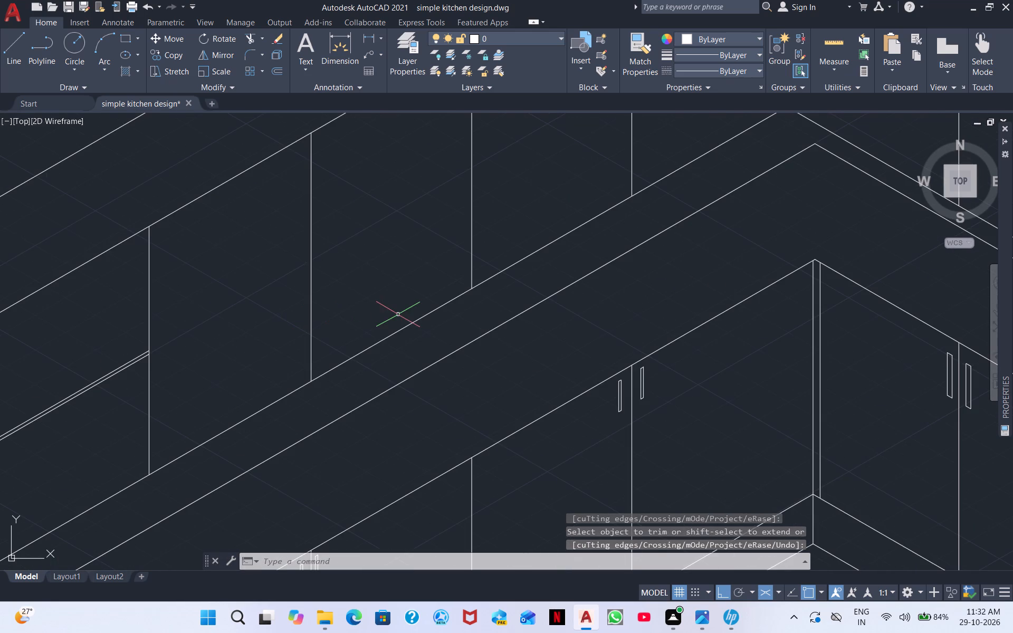
middle_click_drag(398, 314, 225, 343)
right_click(227, 292)
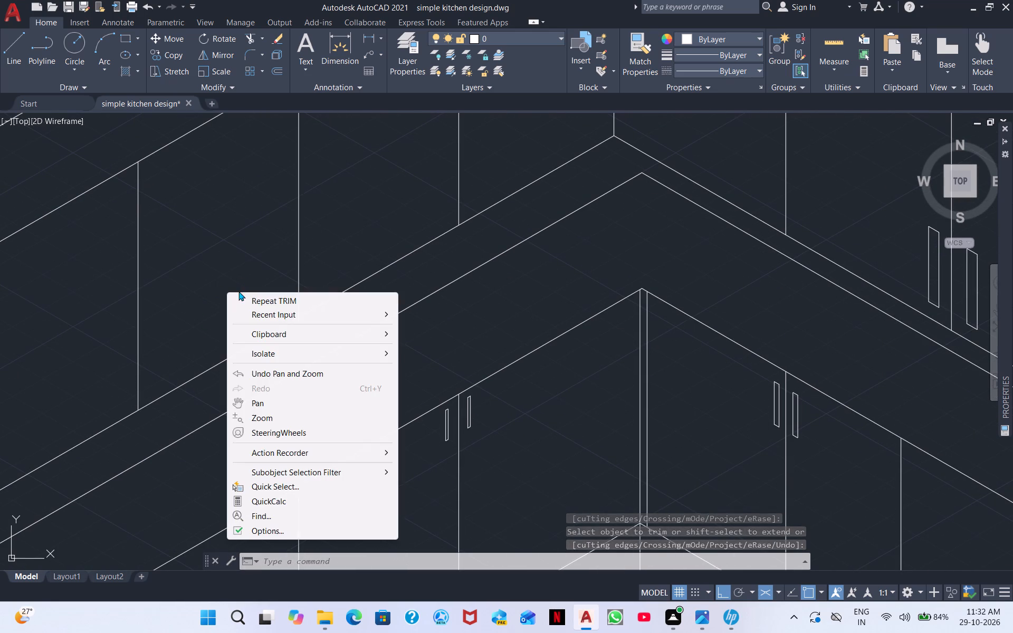
left_click(275, 318)
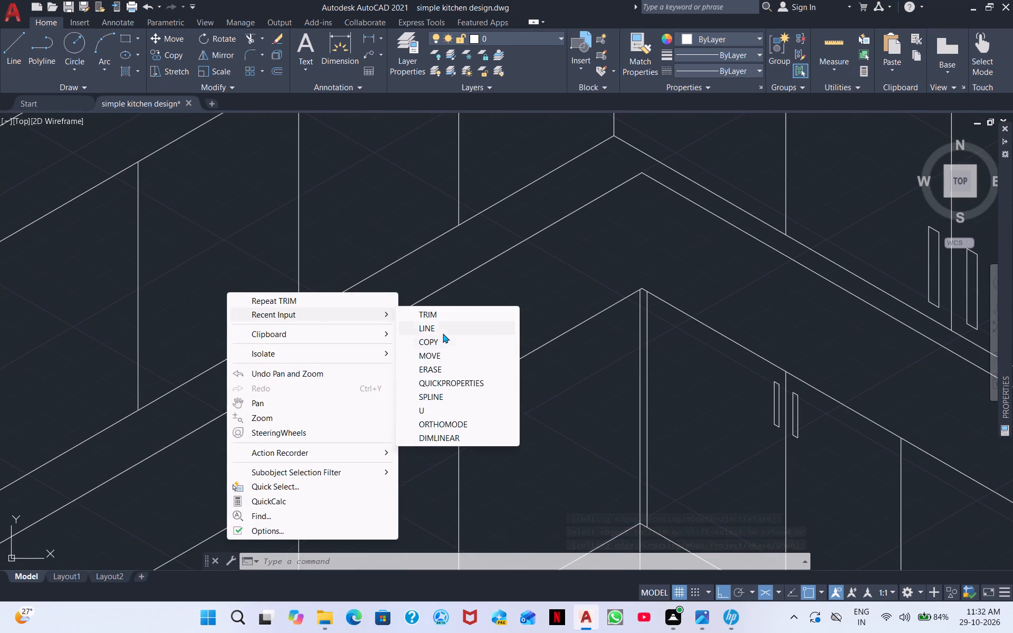
left_click(445, 329)
scroll(208, 320, "down", 2)
scroll(171, 337, "up", 3)
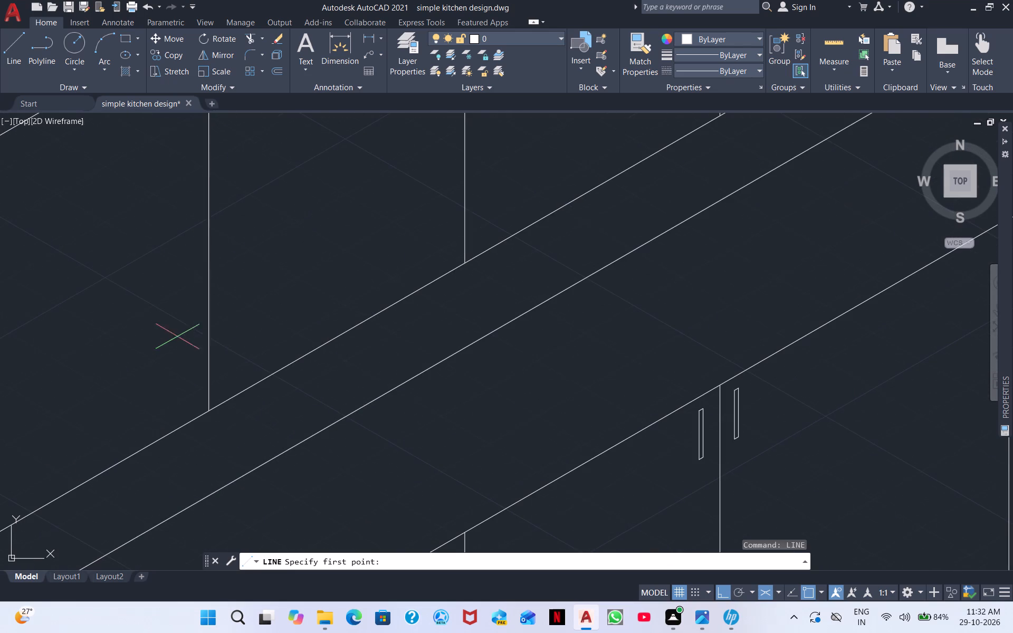
left_click(223, 303)
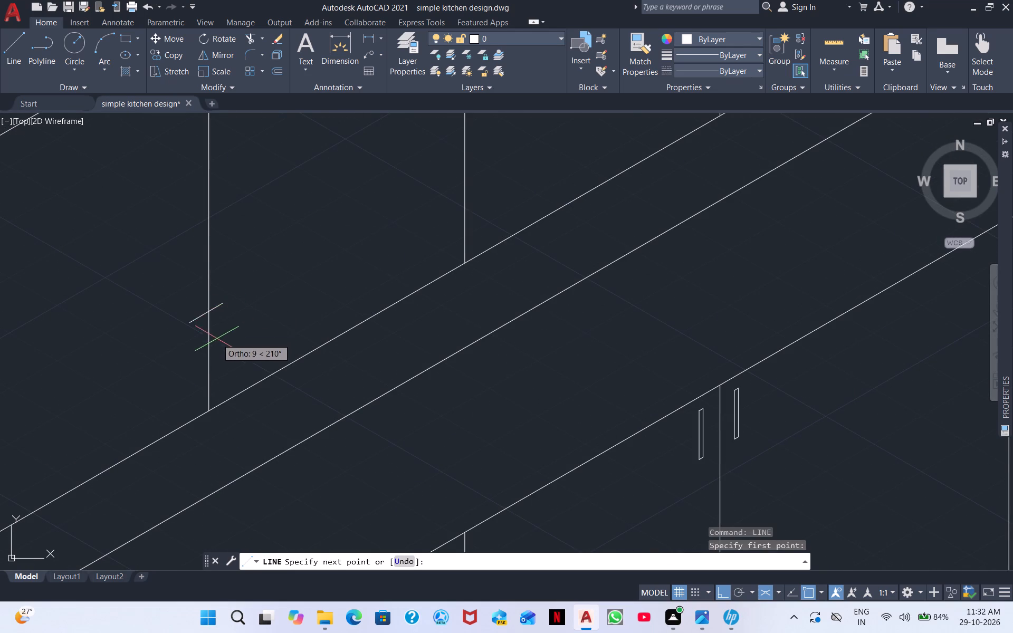
key("F5")
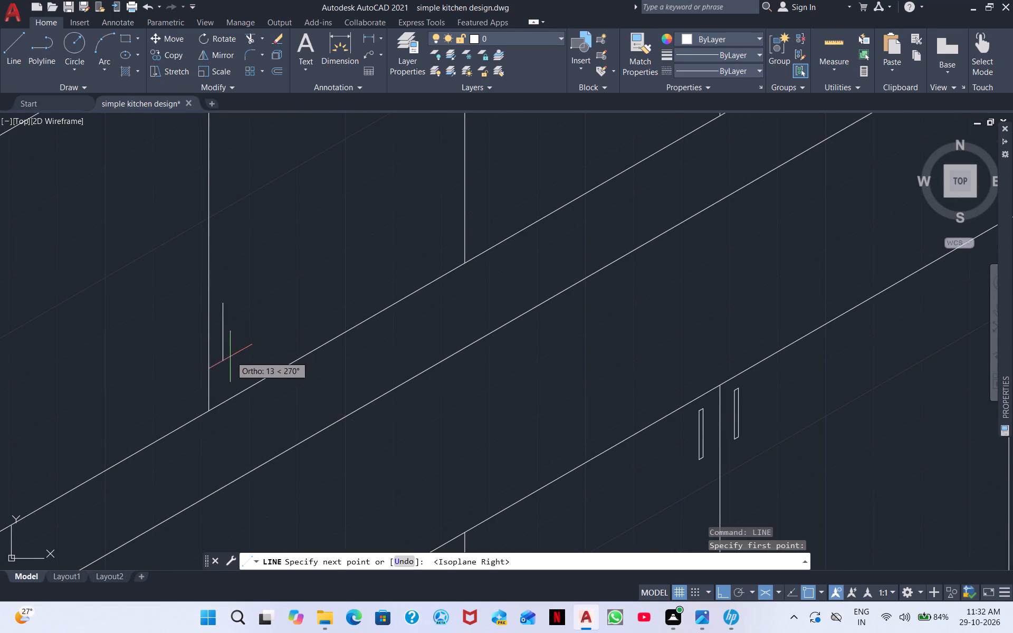
left_click(224, 392)
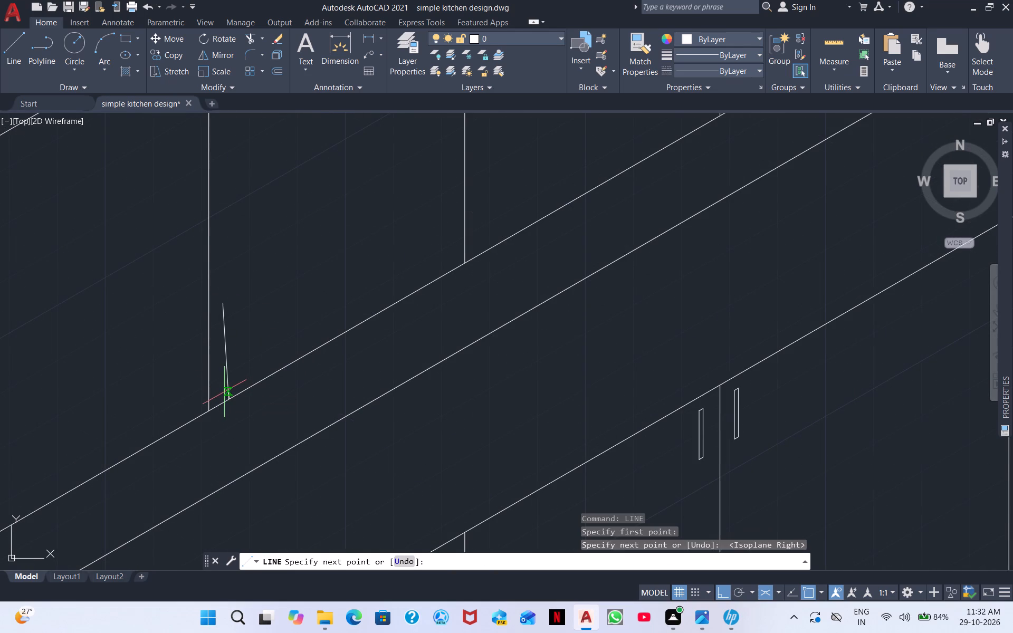
key("ctrl+z")
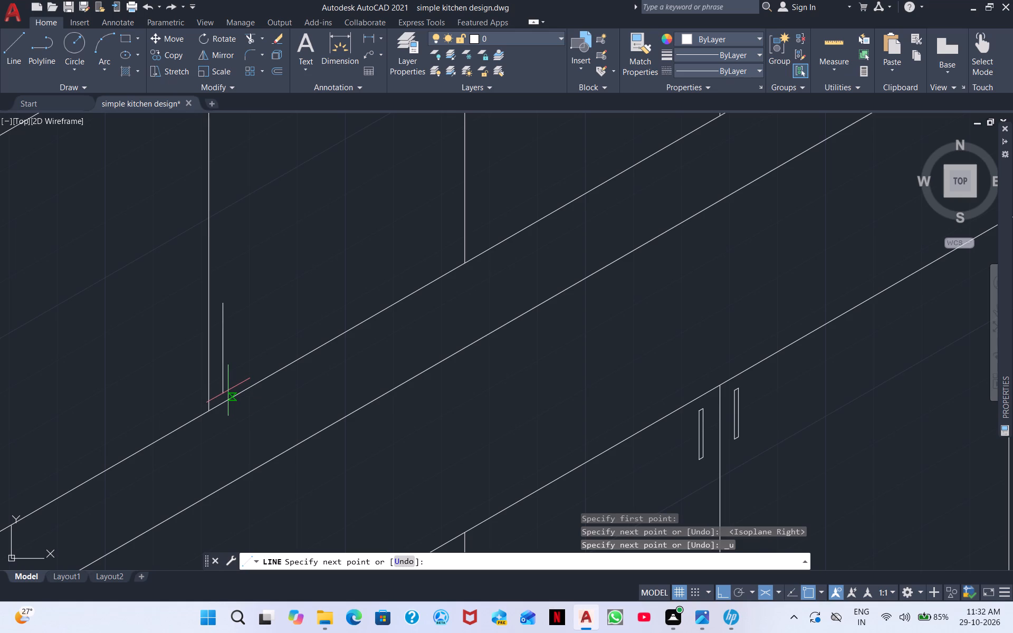
left_click(224, 392)
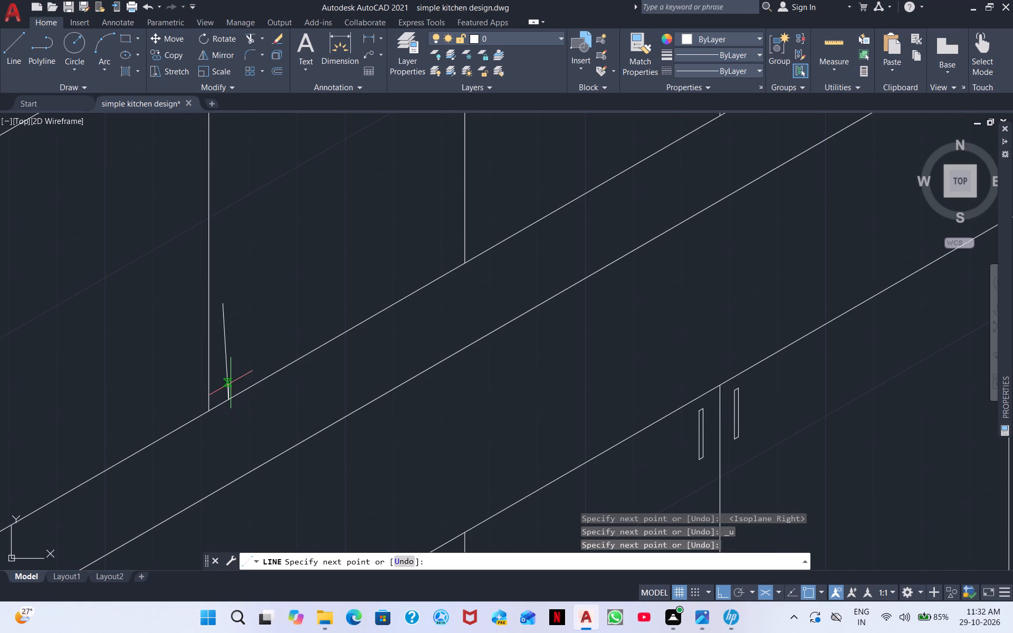
key("ctrl+z")
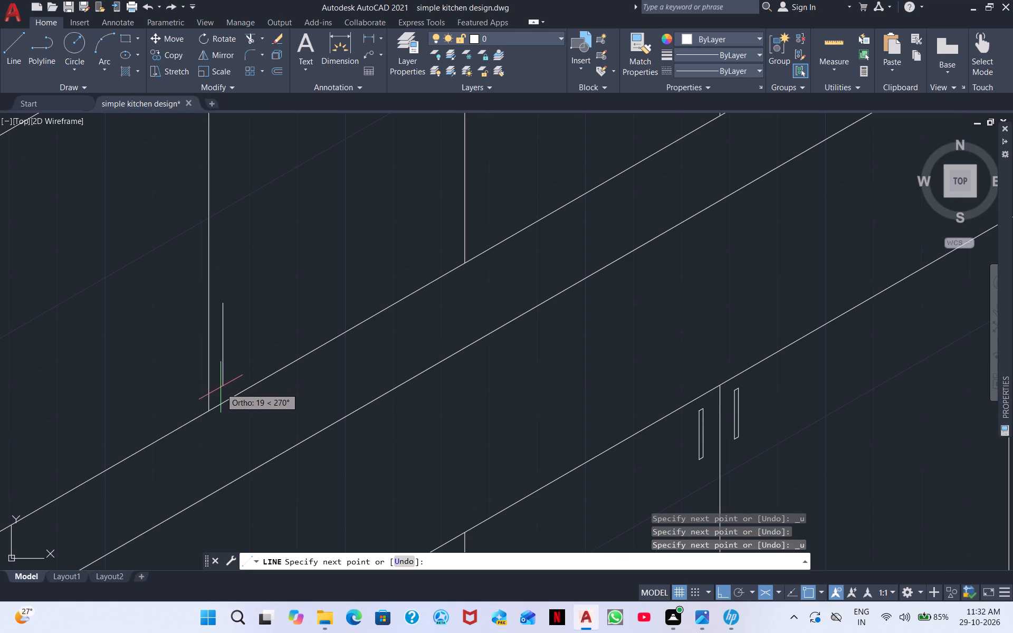
left_click(223, 380)
left_click(233, 374)
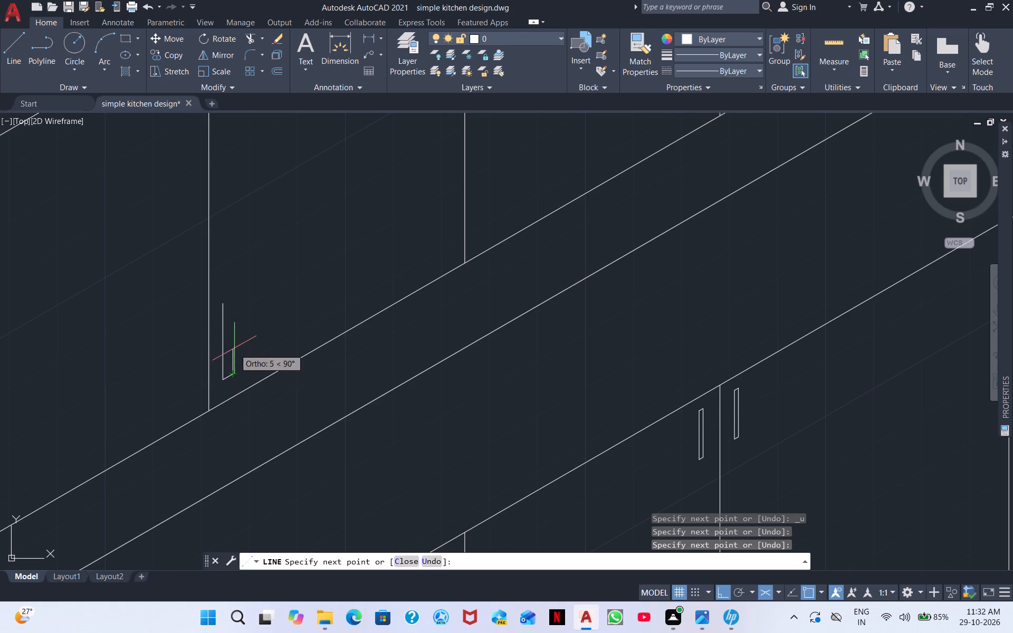
left_click(231, 286)
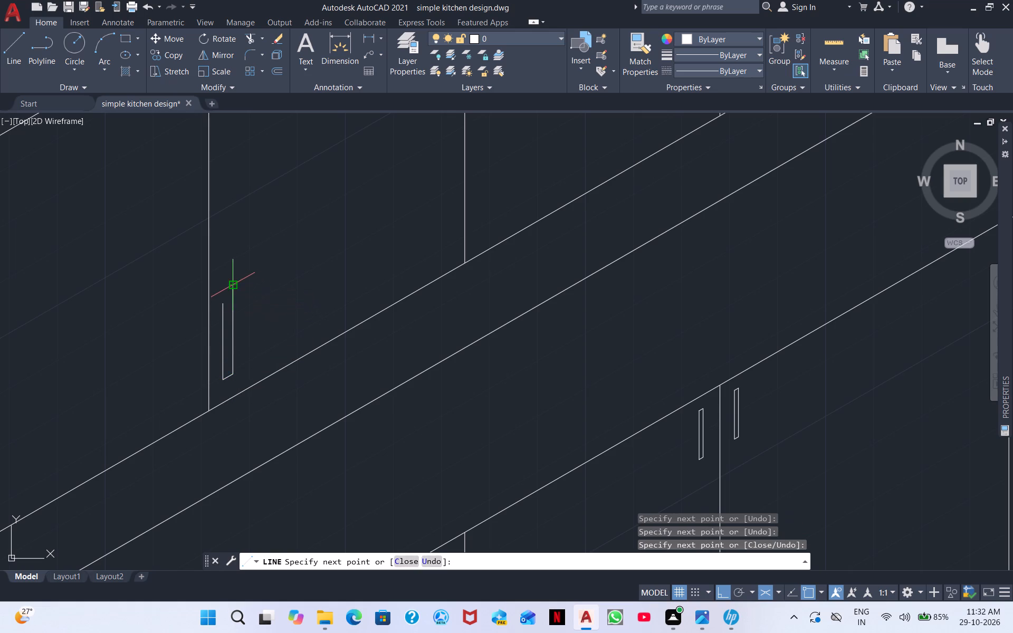
left_click(220, 301)
left_click(242, 305)
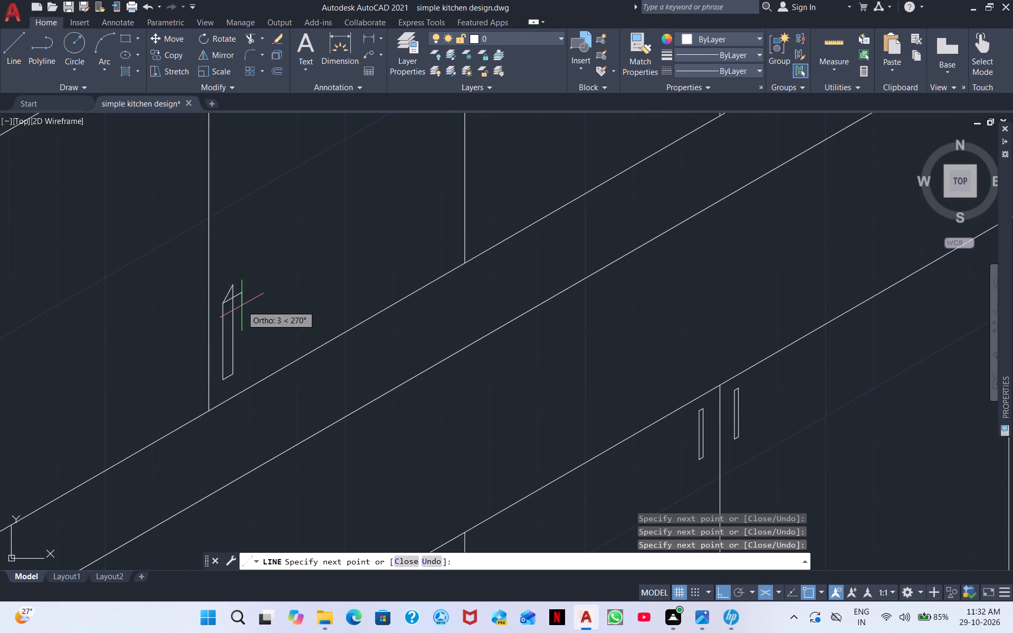
key("Escape")
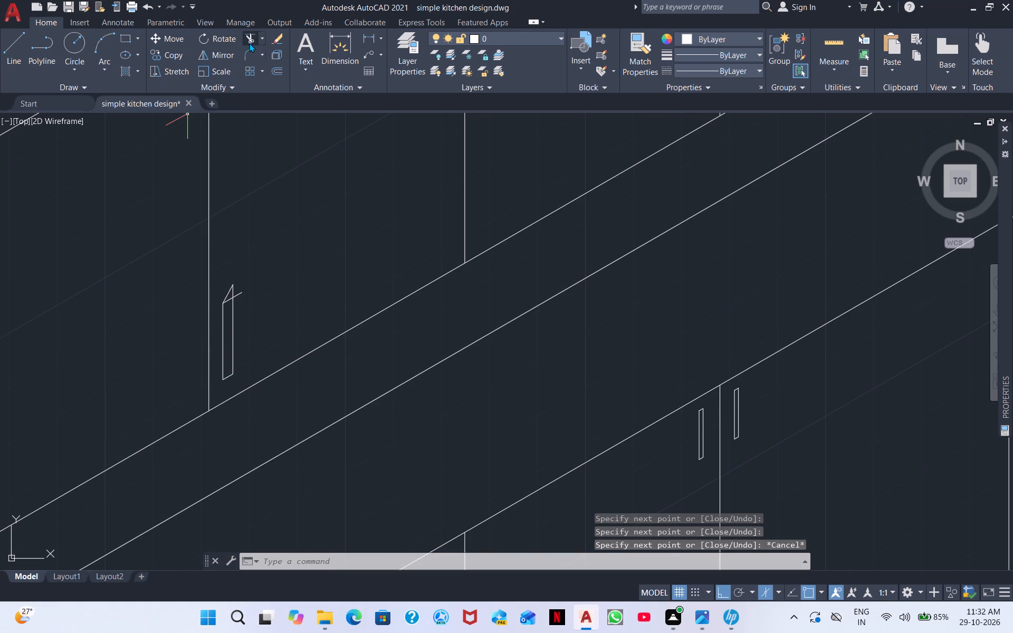
Trim the line ends sticking out past the top of the new handle at the second wall cabinet division.
left_click(253, 35)
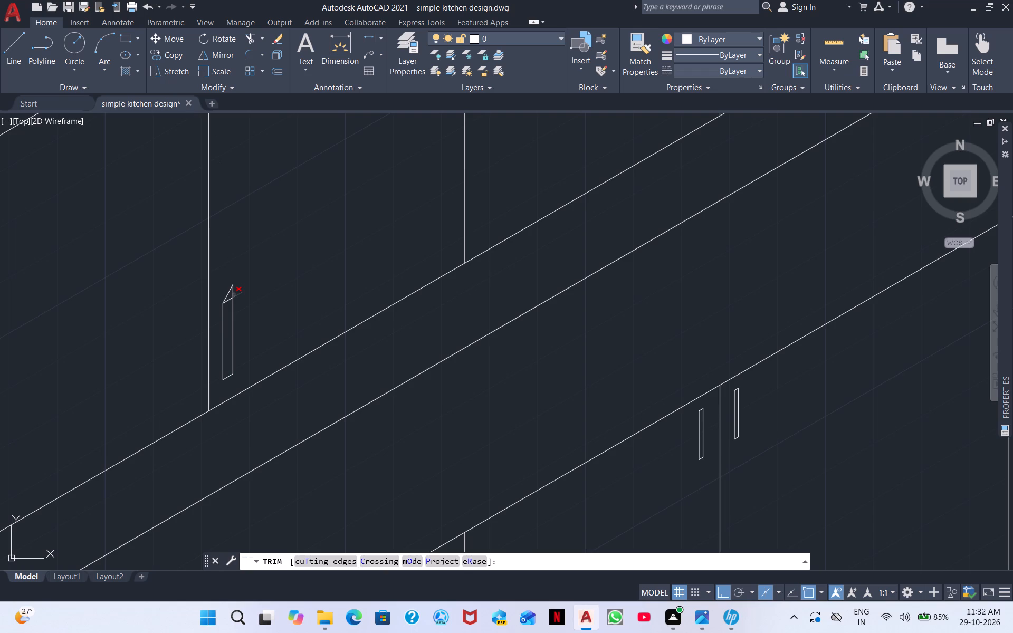
left_click(234, 295)
left_click_drag(234, 294, 226, 296)
left_click_drag(228, 294, 232, 292)
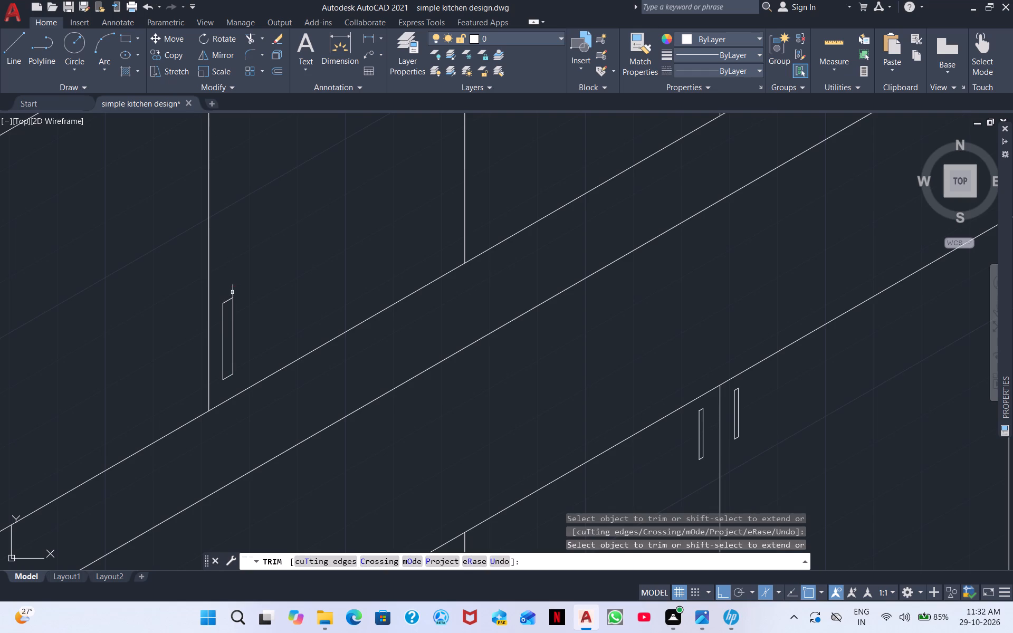
left_click_drag(232, 292, 241, 289)
left_click(232, 291)
right_click(320, 267)
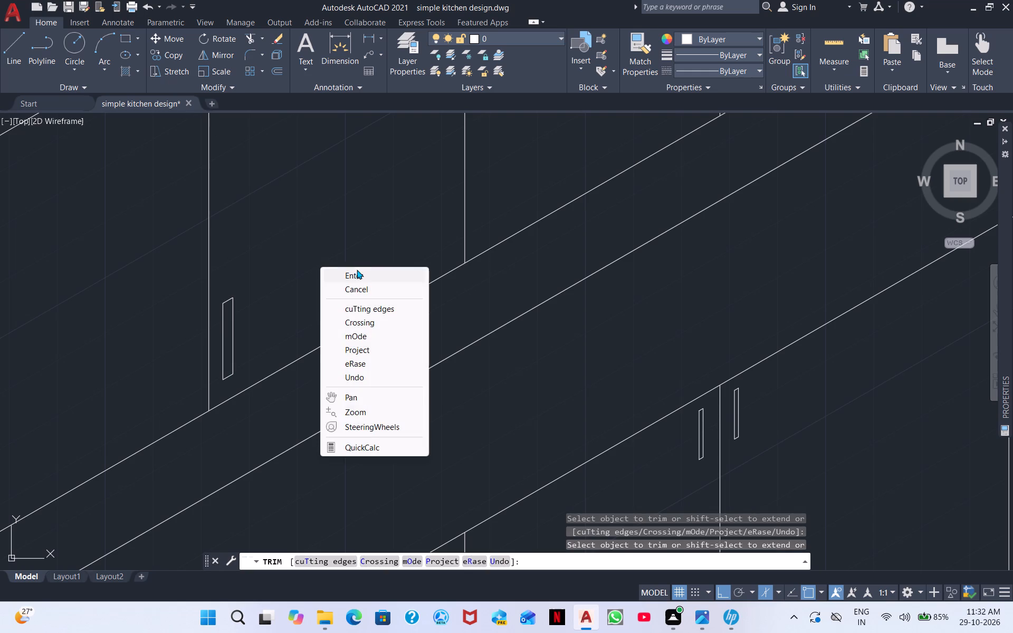
left_click(357, 270)
Copy the new handle about 10 units along the 210° isometric direction to the other side of the second wall cabinet division.
scroll(357, 270, "down", 3)
scroll(347, 276, "up", 2)
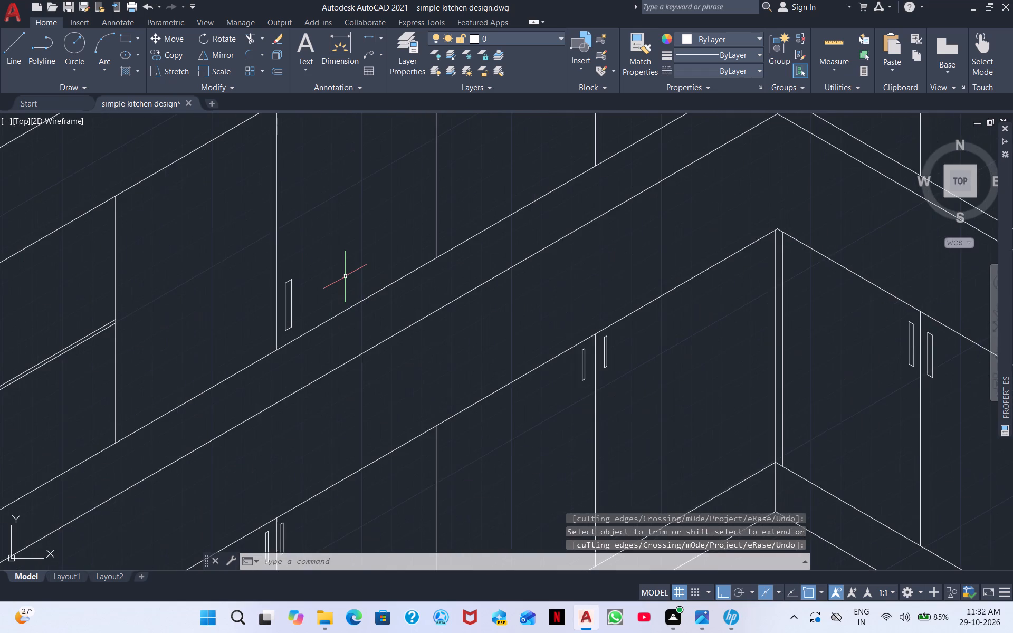
scroll(345, 277, "down", 1)
middle_click_drag(342, 281, 282, 344)
middle_click_drag(293, 303, 288, 317)
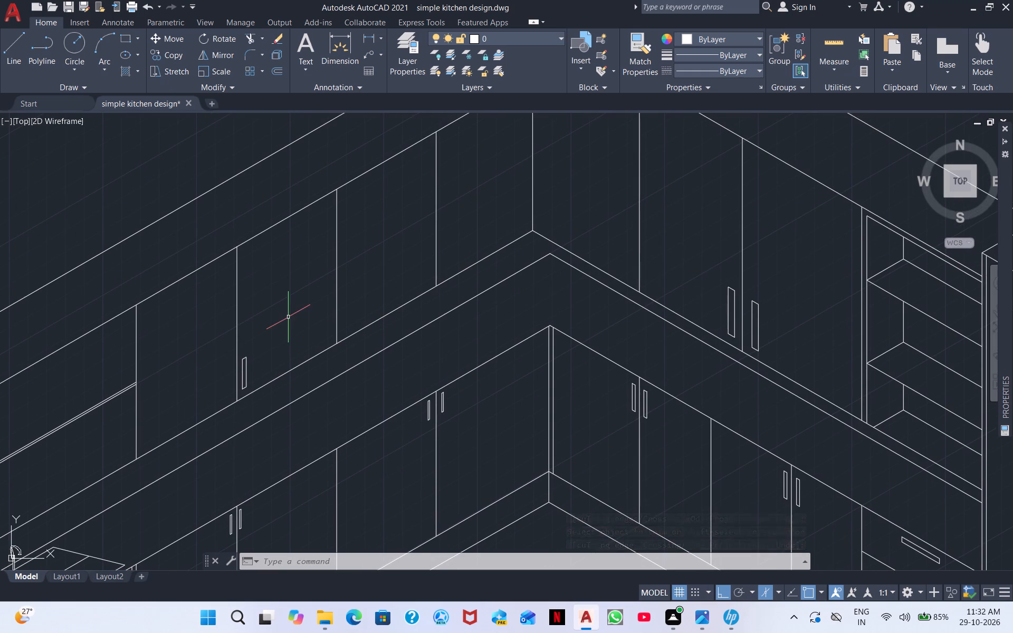
scroll(288, 318, "down", 1)
scroll(288, 318, "up", 1)
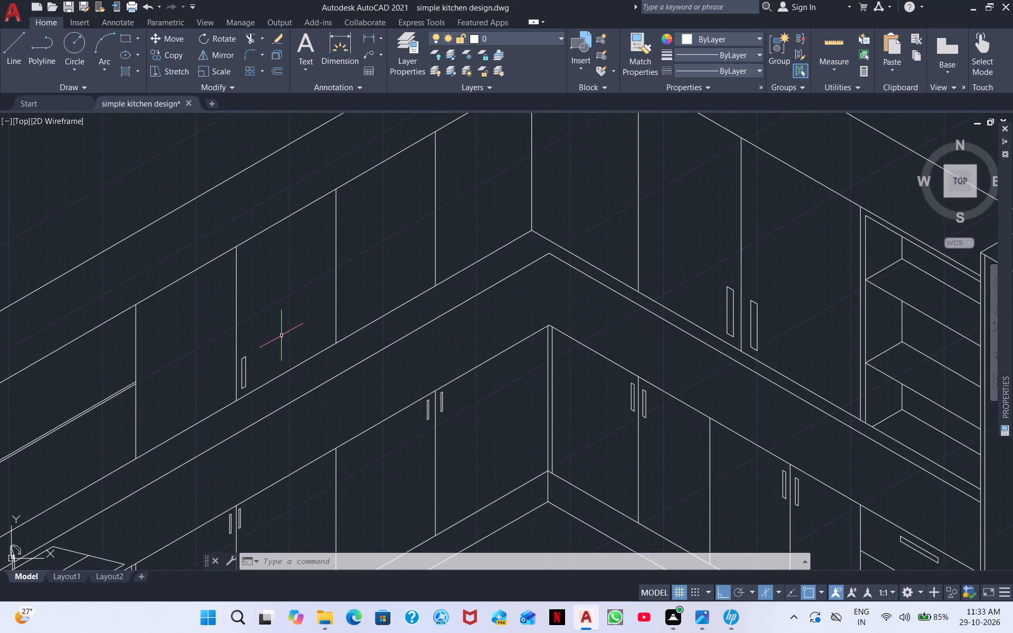
left_click(256, 385)
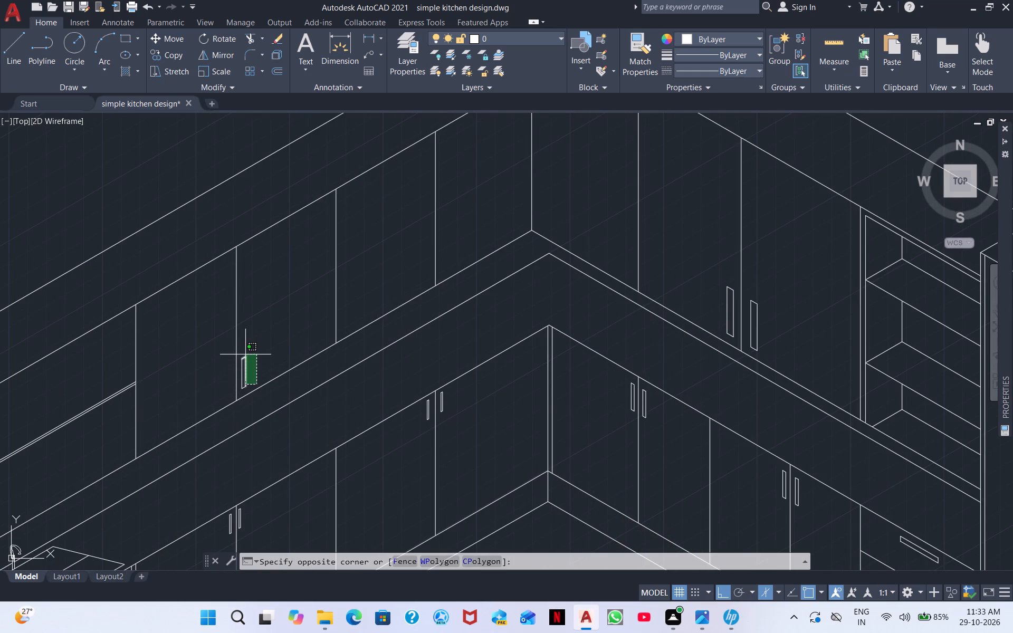
left_click(241, 356)
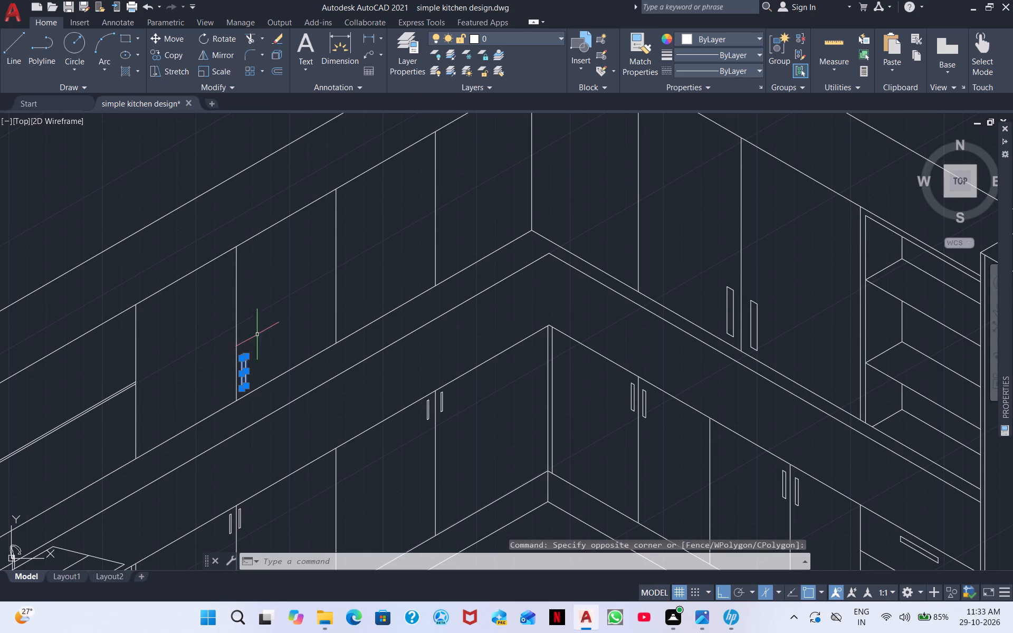
right_click(264, 328)
scroll(260, 332, "up", 2)
scroll(255, 342, "down", 1)
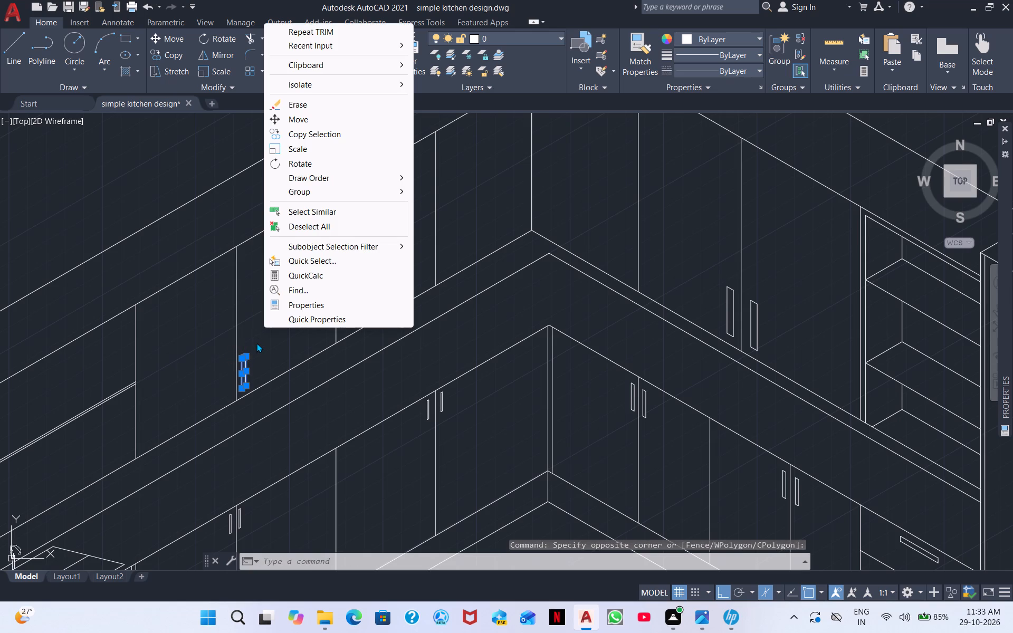
left_click(256, 343)
scroll(259, 341, "up", 4)
scroll(240, 354, "down", 1)
middle_click_drag(240, 357, 251, 335)
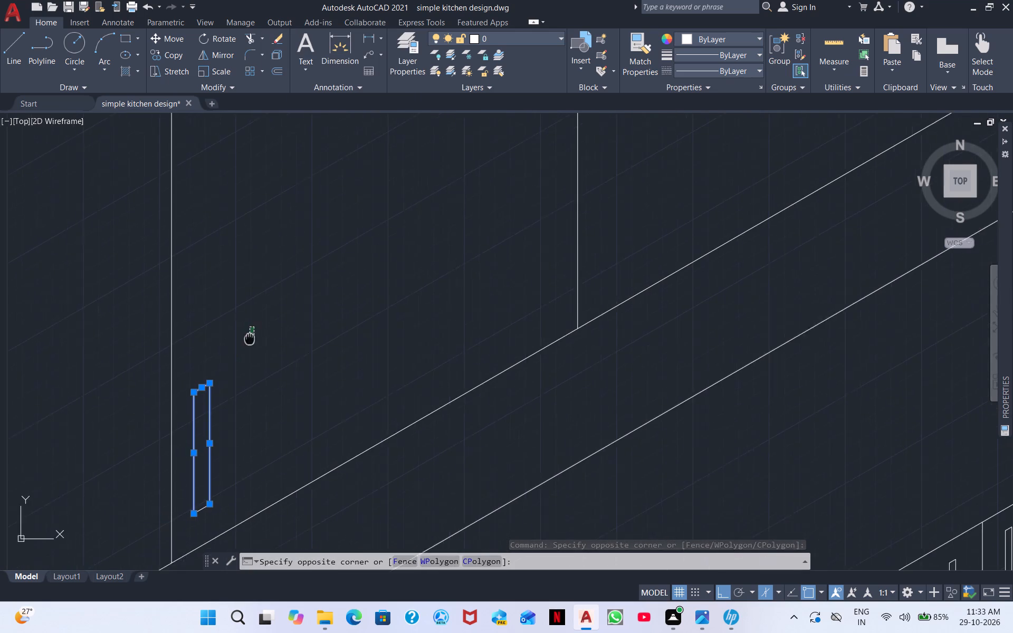
middle_click_drag(251, 335, 294, 181)
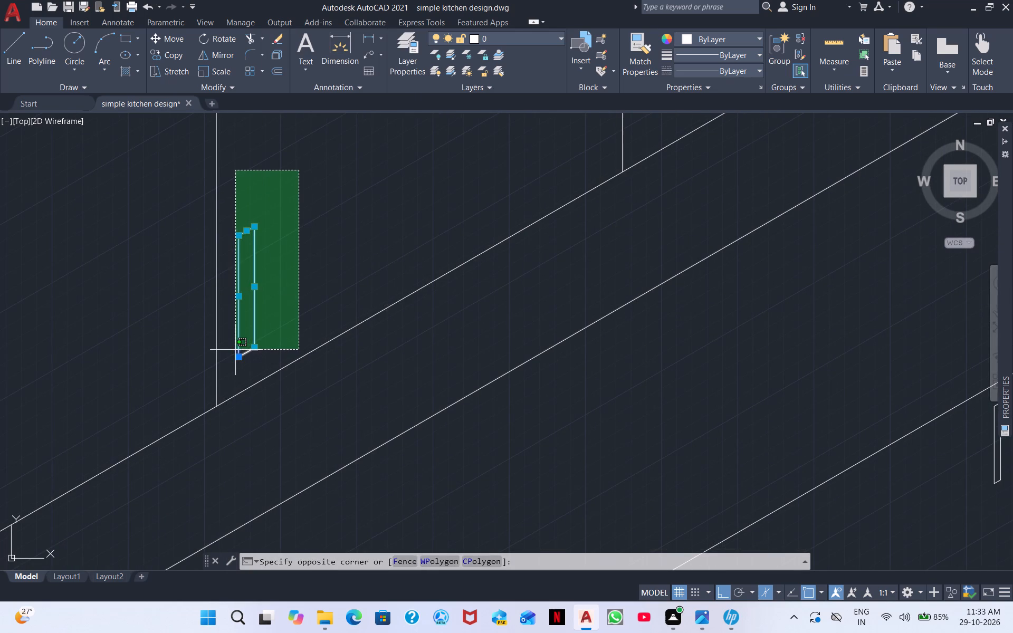
left_click(234, 350)
scroll(250, 337, "up", 3)
scroll(358, 261, "down", 2)
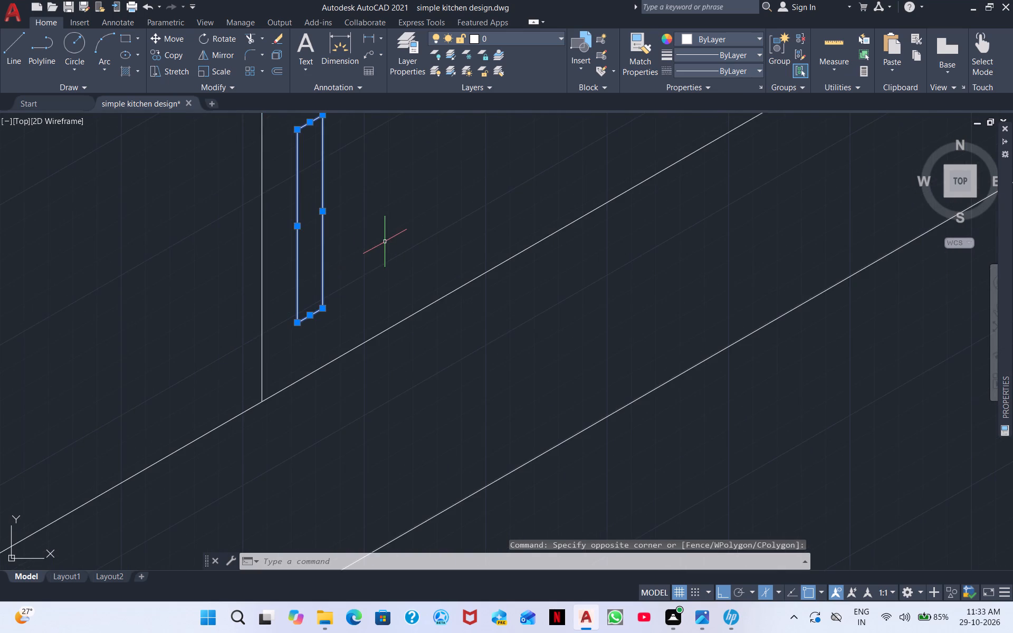
scroll(385, 241, "down", 1)
right_click(407, 228)
left_click(437, 335)
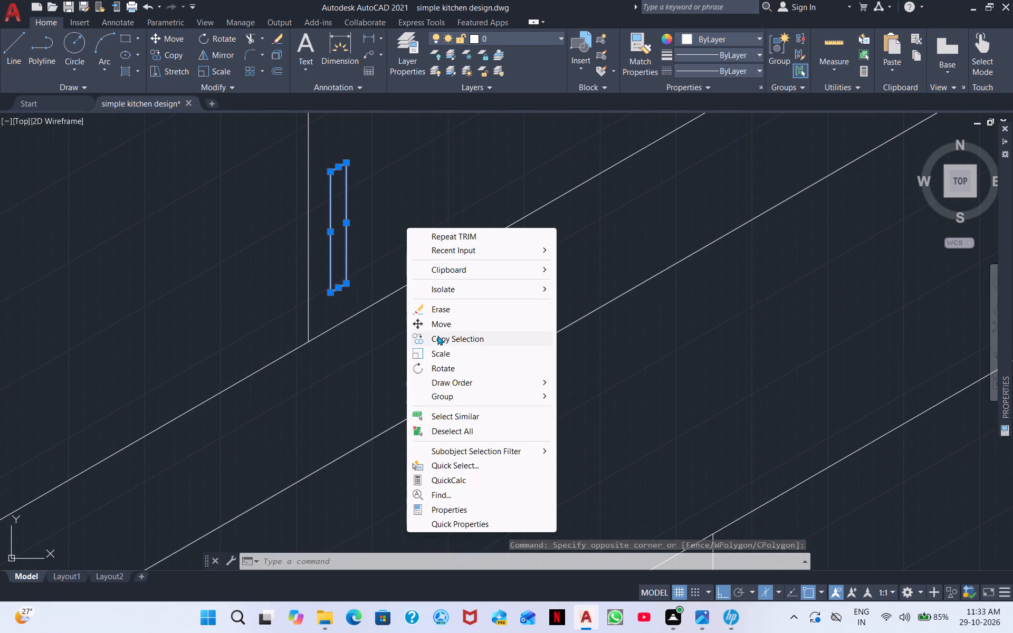
left_click(327, 292)
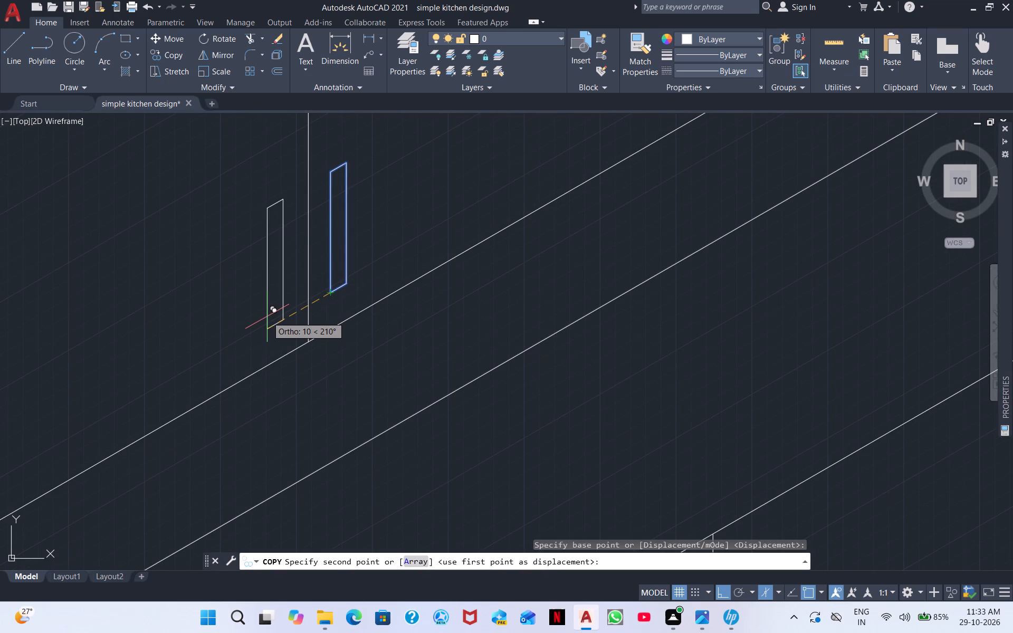
left_click(266, 316)
Place another copy of the handle about 120 units along the 30° isometric direction, beside the last wall cabinet division before the corner.
middle_click_drag(458, 214, 63, 376)
scroll(426, 238, "down", 1)
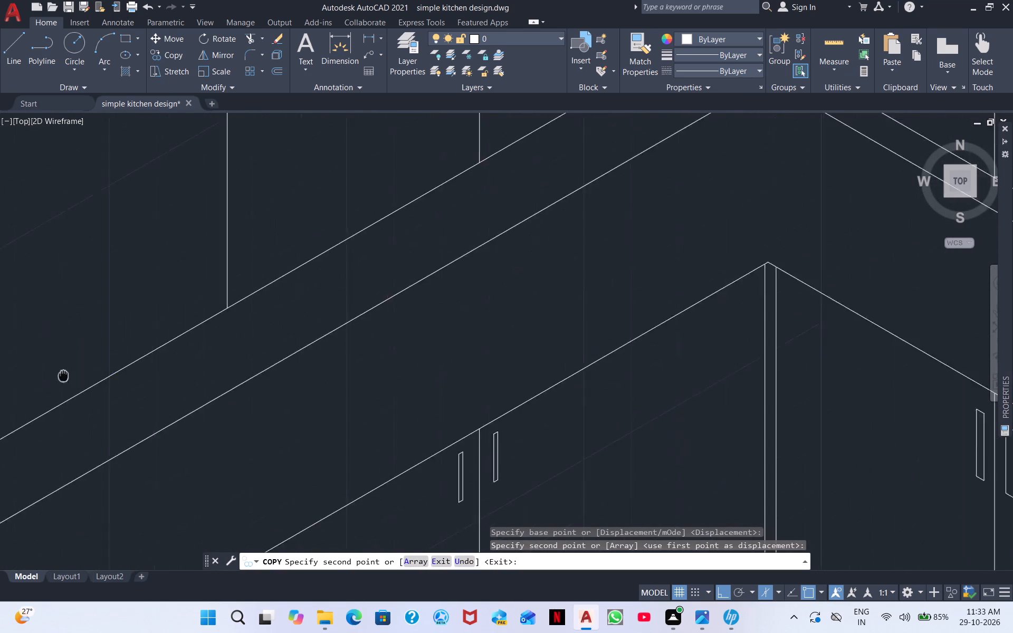
middle_click_drag(63, 376, 0, 411)
scroll(0, 411, "down", 2)
scroll(111, 311, "down", 2)
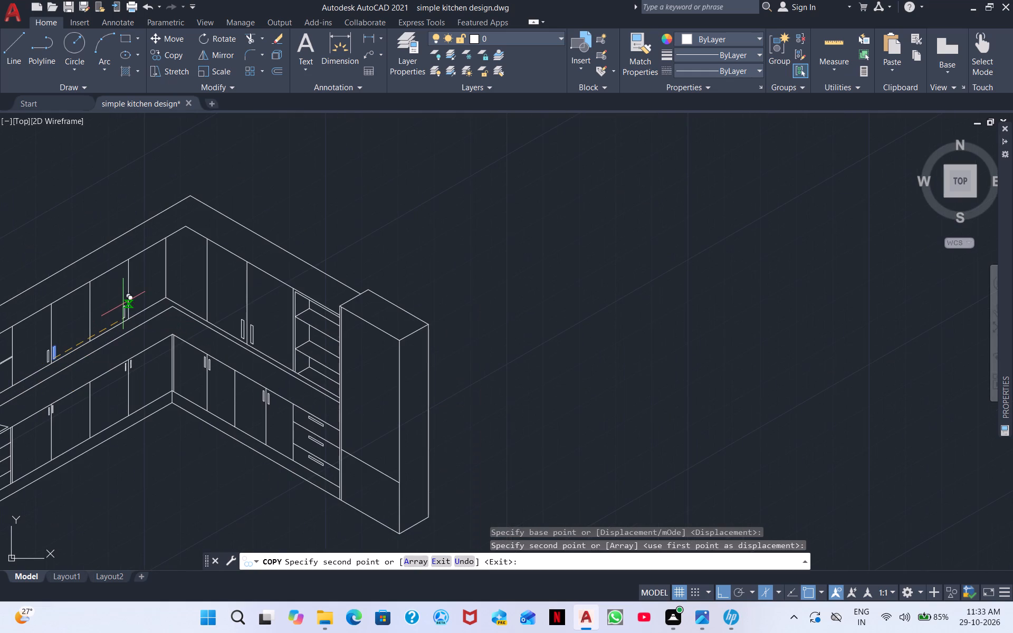
scroll(119, 302, "up", 4)
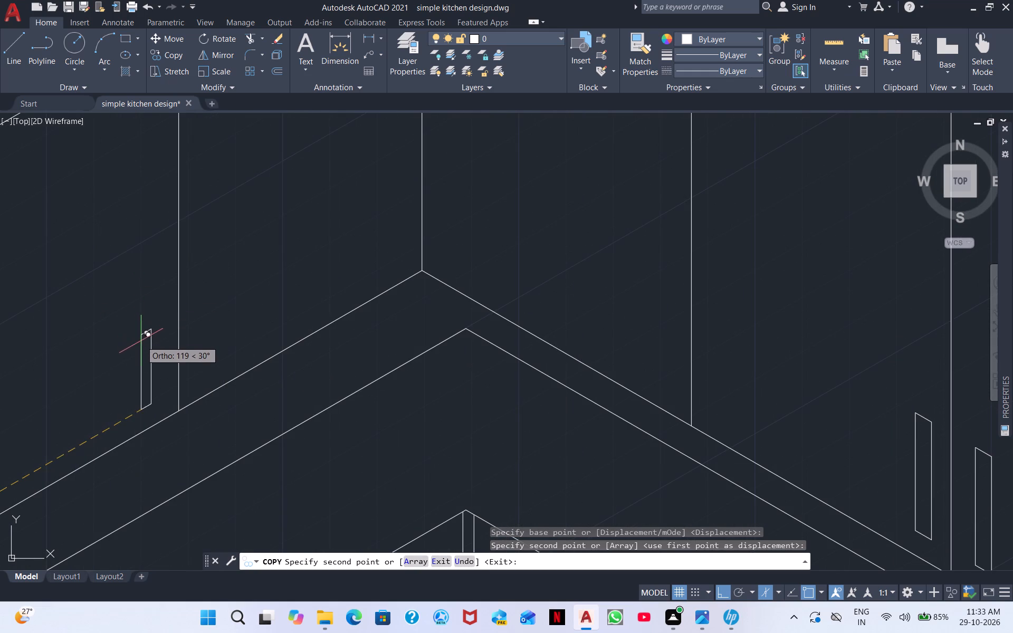
double_click(149, 386)
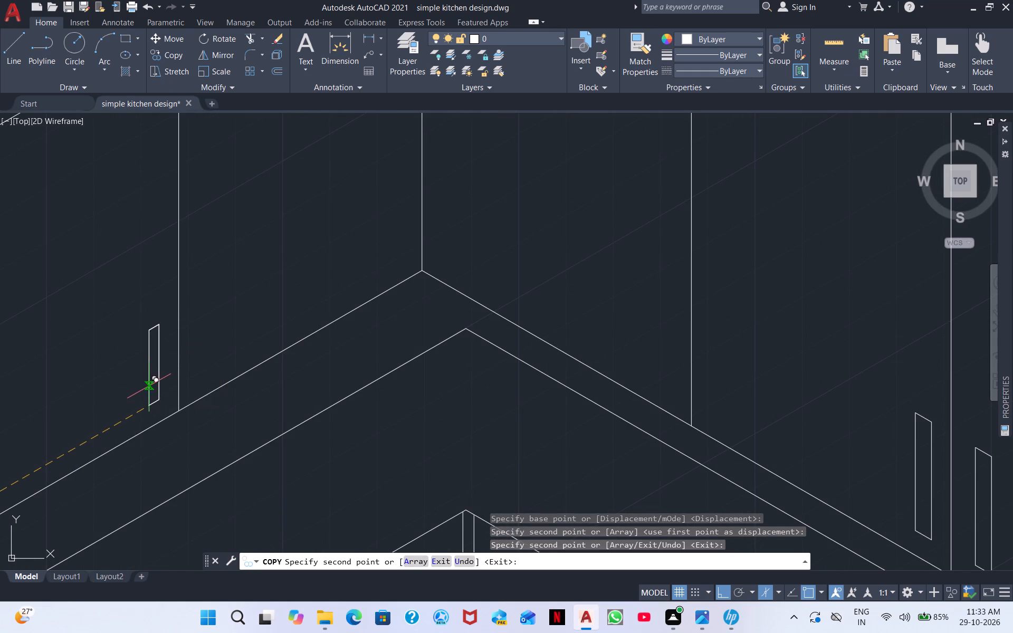
Place one more copy of the handle on the corner side of the last wall cabinet division before the corner.
left_click(195, 374)
key("Escape")
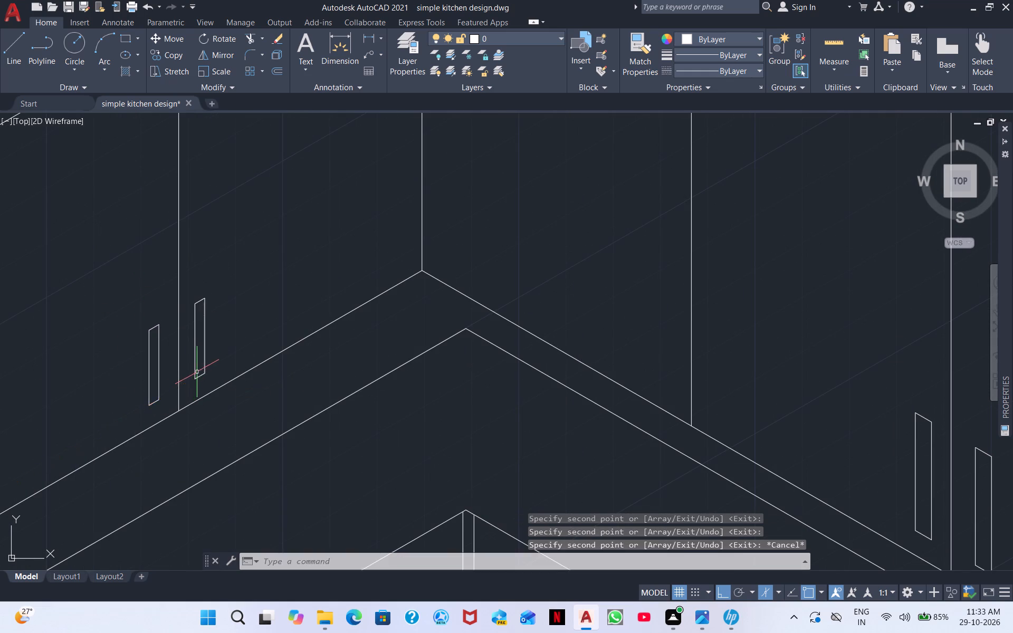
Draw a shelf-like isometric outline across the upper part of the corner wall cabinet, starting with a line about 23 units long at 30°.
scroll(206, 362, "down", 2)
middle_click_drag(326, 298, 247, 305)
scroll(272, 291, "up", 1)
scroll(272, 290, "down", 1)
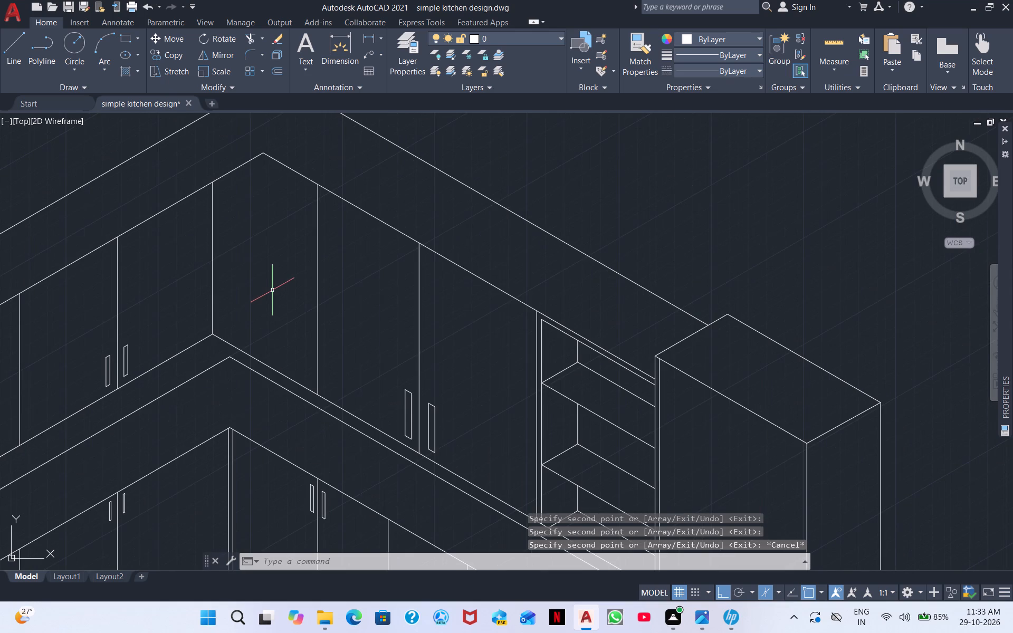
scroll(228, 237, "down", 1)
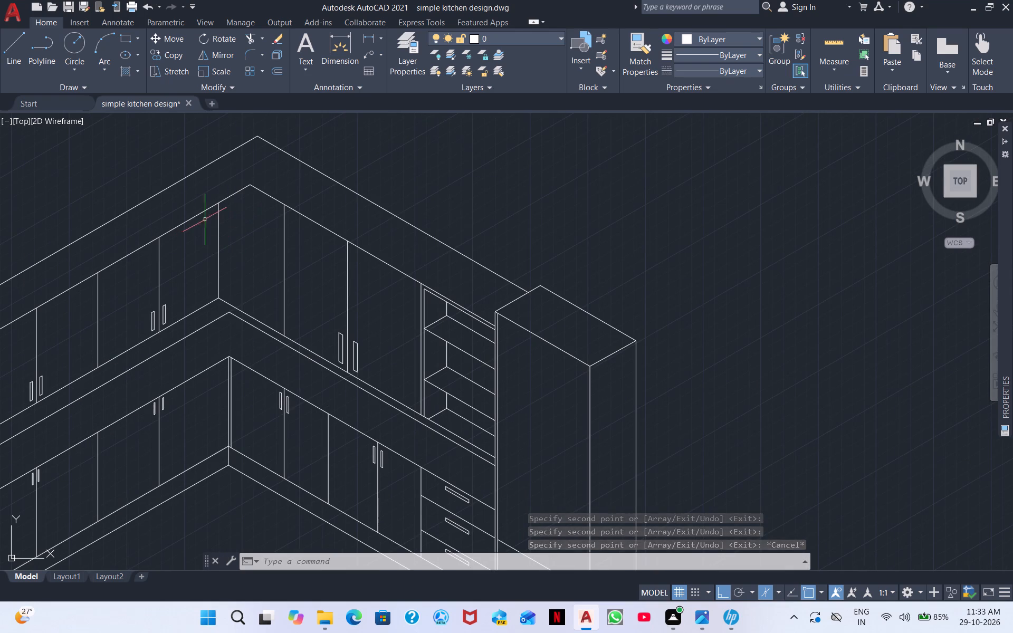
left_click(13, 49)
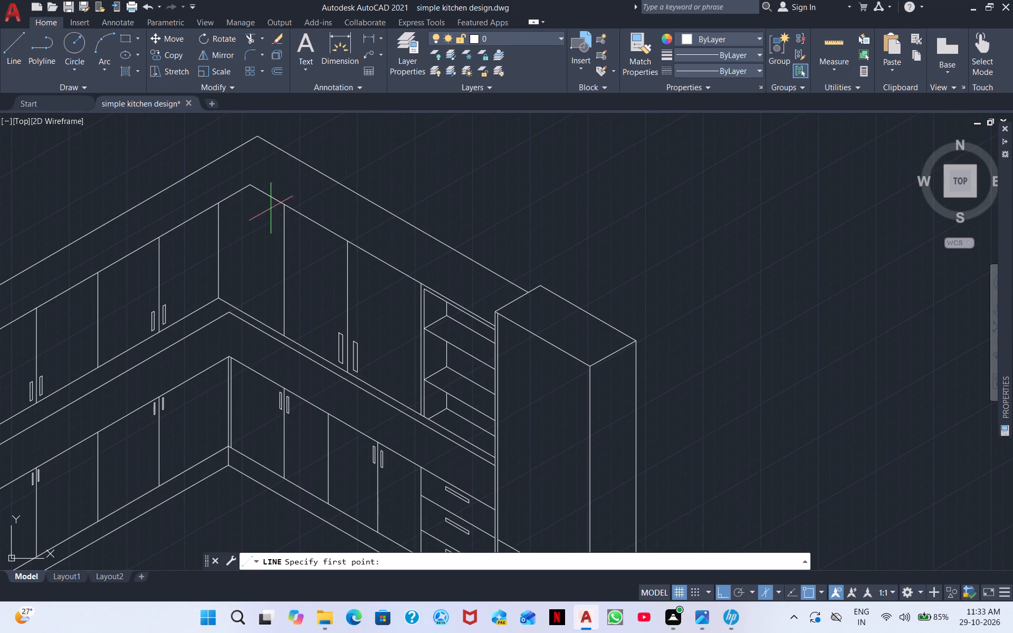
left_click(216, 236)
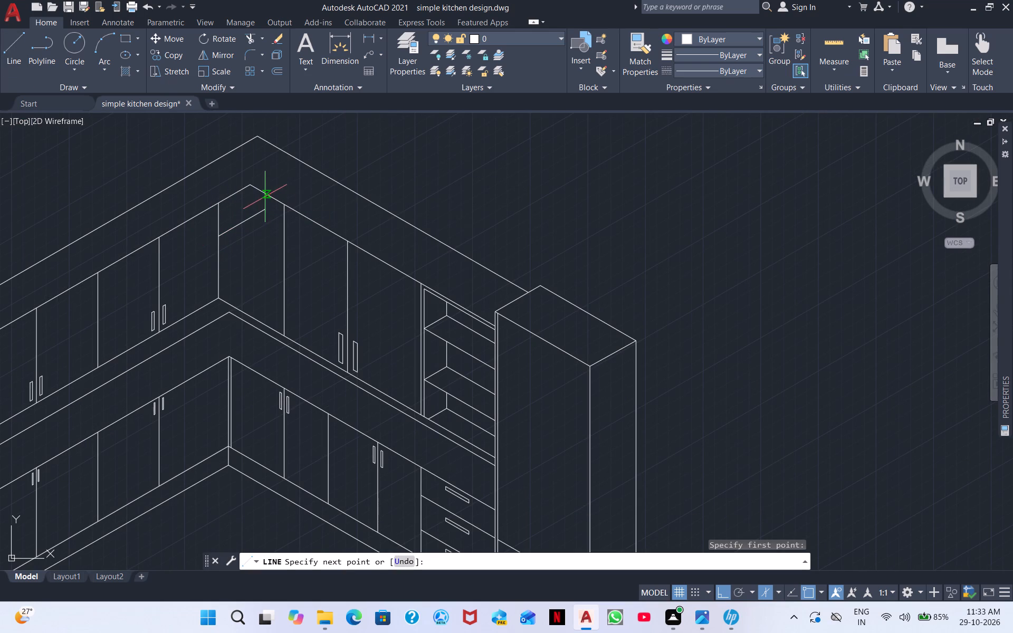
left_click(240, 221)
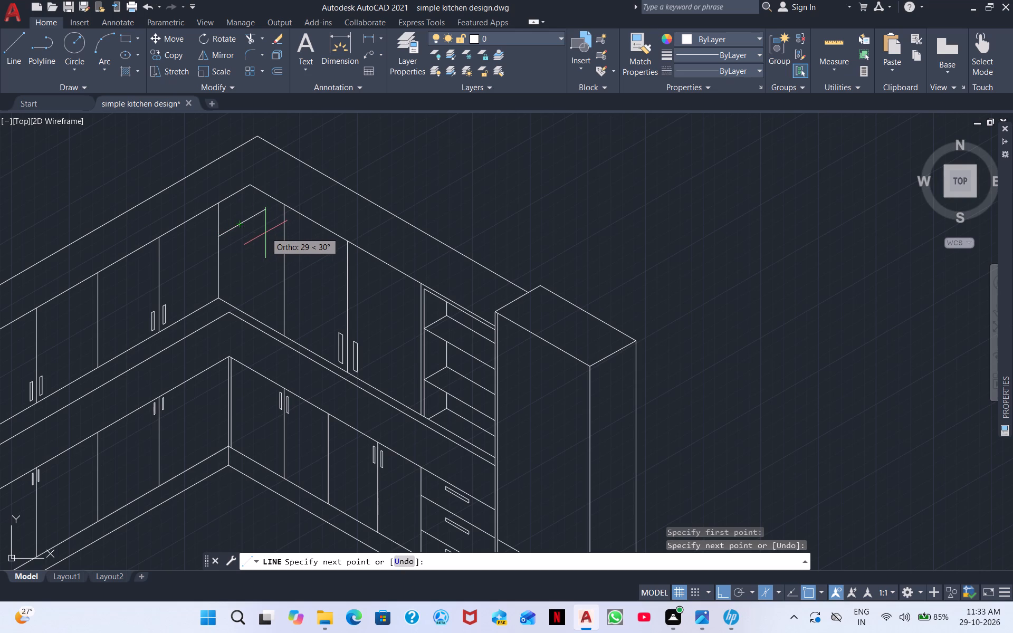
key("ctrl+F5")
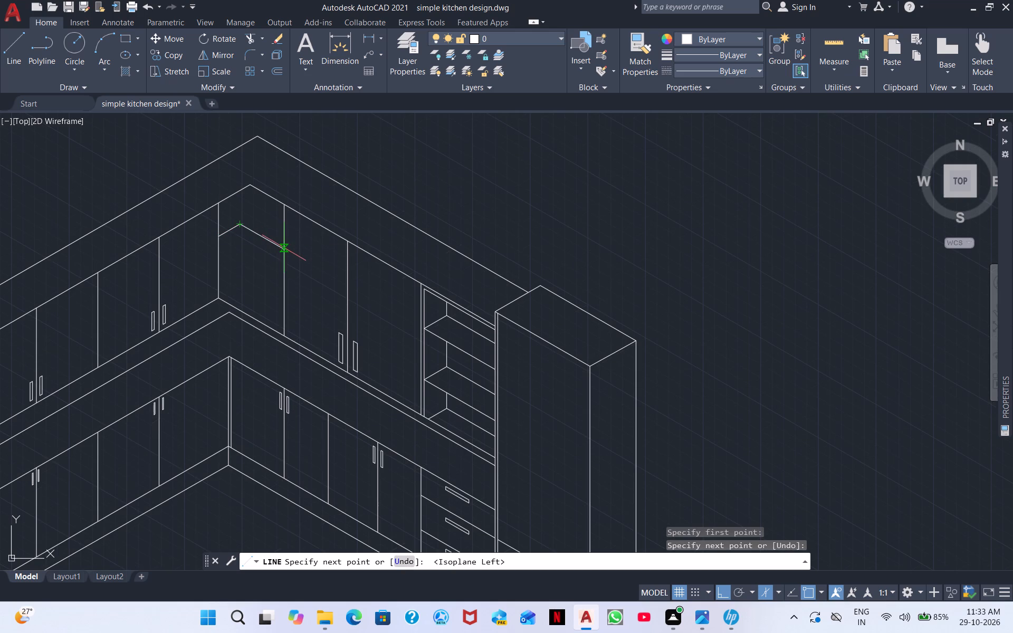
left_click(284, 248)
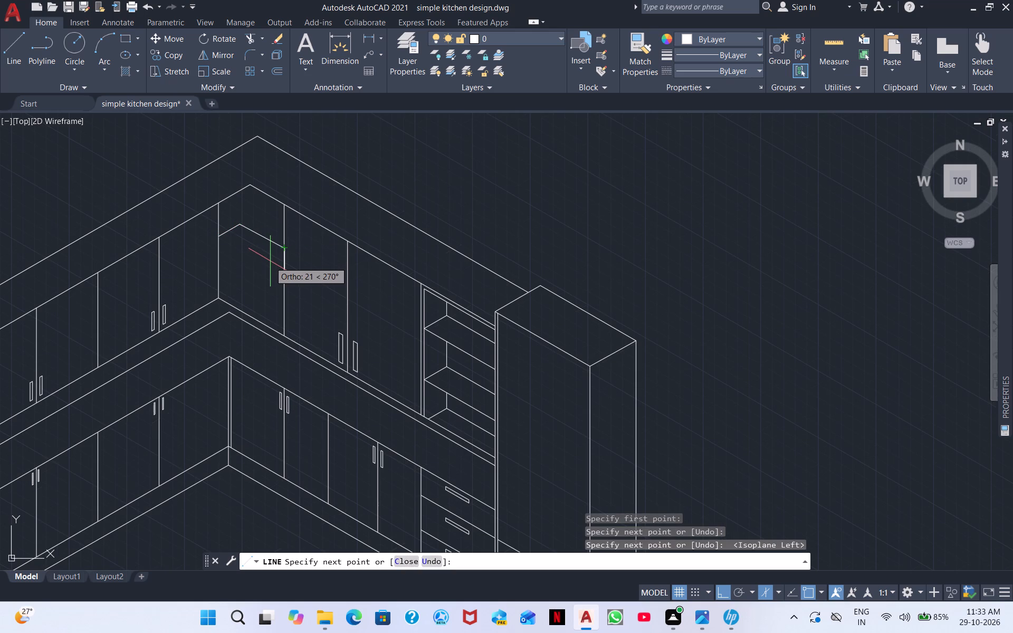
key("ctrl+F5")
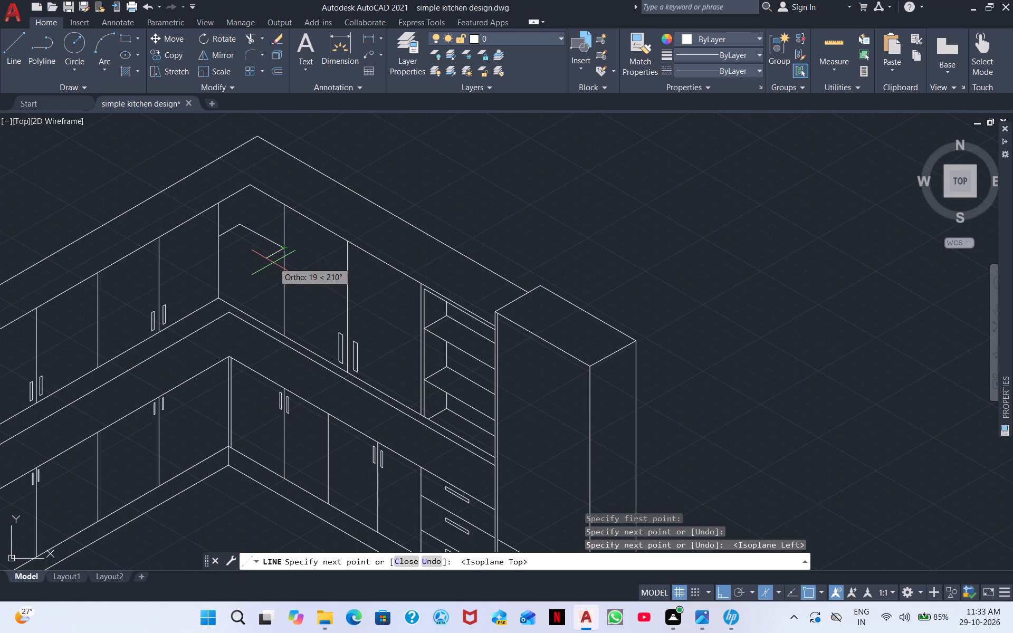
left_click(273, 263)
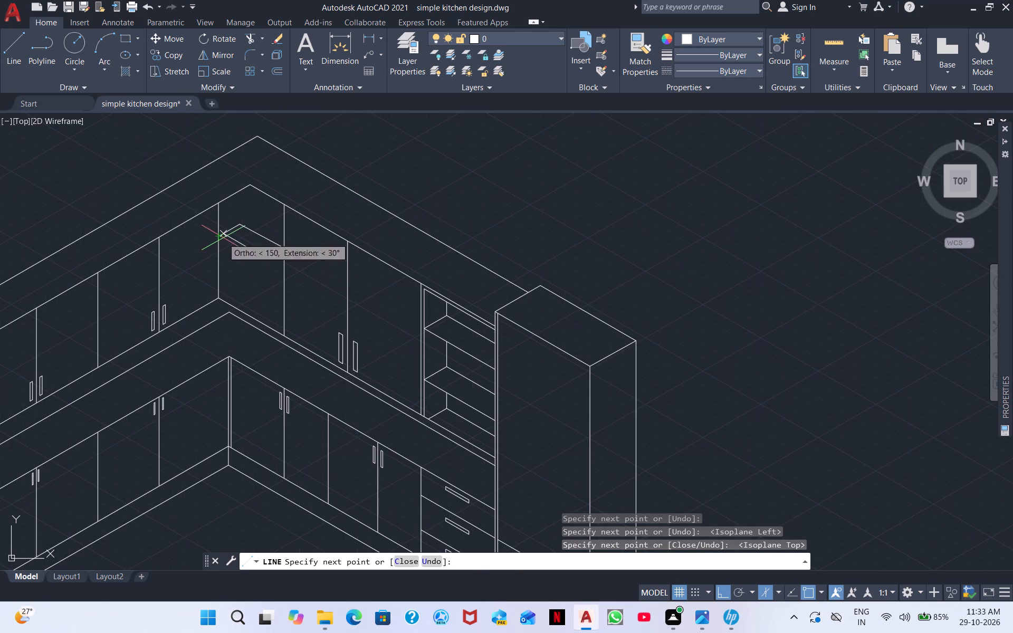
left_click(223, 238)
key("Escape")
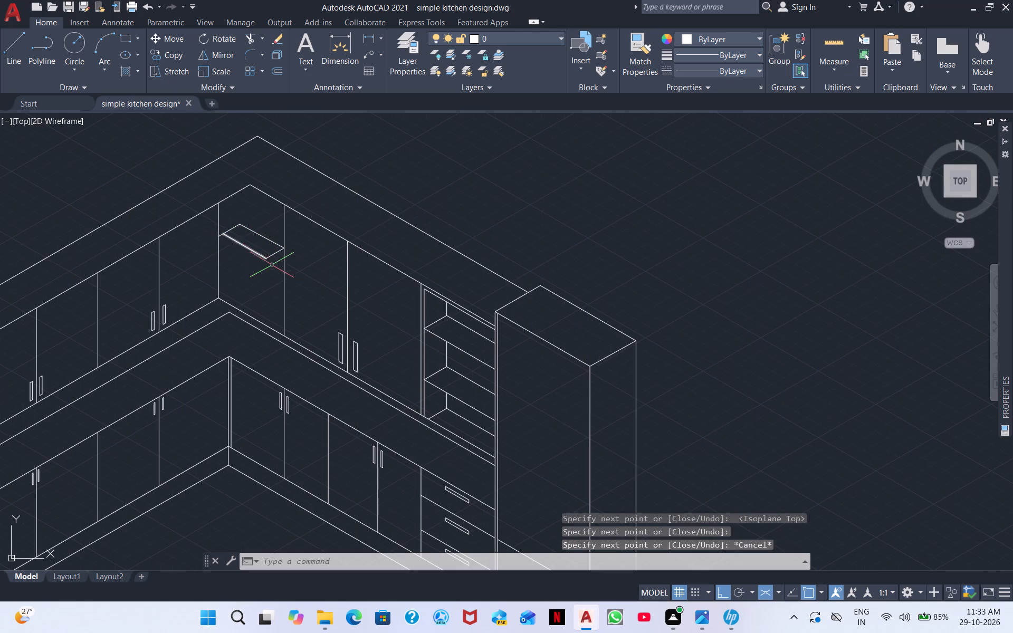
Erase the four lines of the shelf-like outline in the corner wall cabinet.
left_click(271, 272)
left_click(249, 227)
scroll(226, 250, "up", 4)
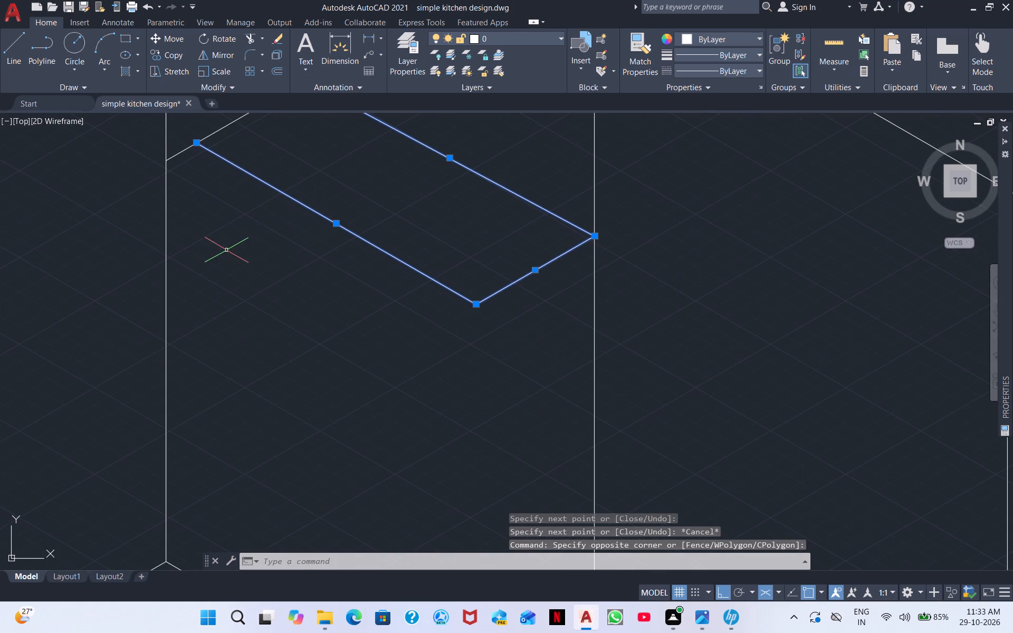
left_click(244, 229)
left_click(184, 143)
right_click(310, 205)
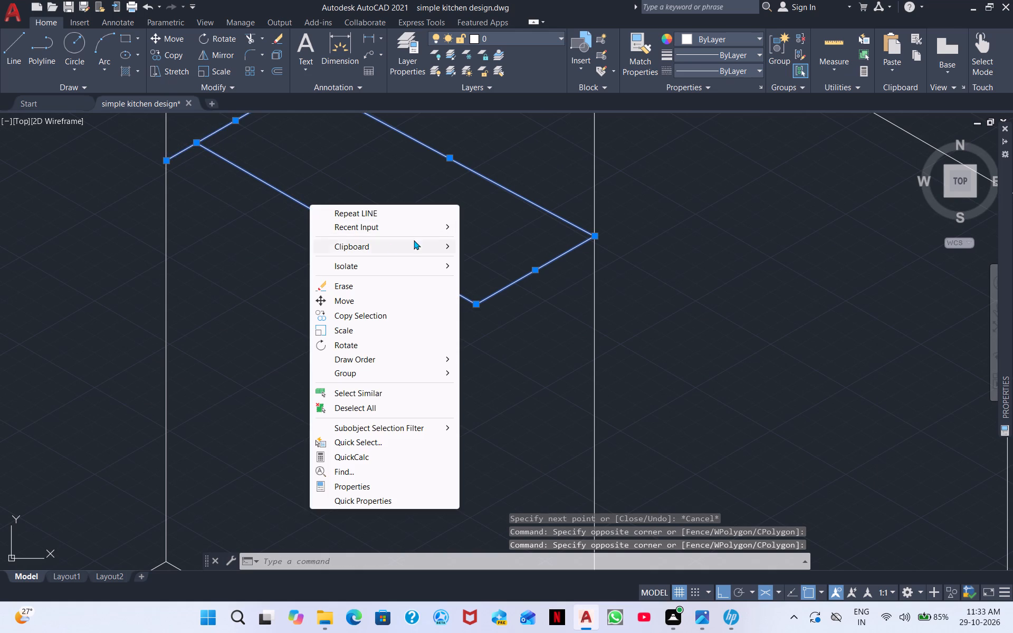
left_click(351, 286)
Split the tall cabinet's front with a vertical line from its top edge's midpoint down to the horizontal division.
scroll(353, 277, "down", 3)
scroll(395, 294, "down", 3)
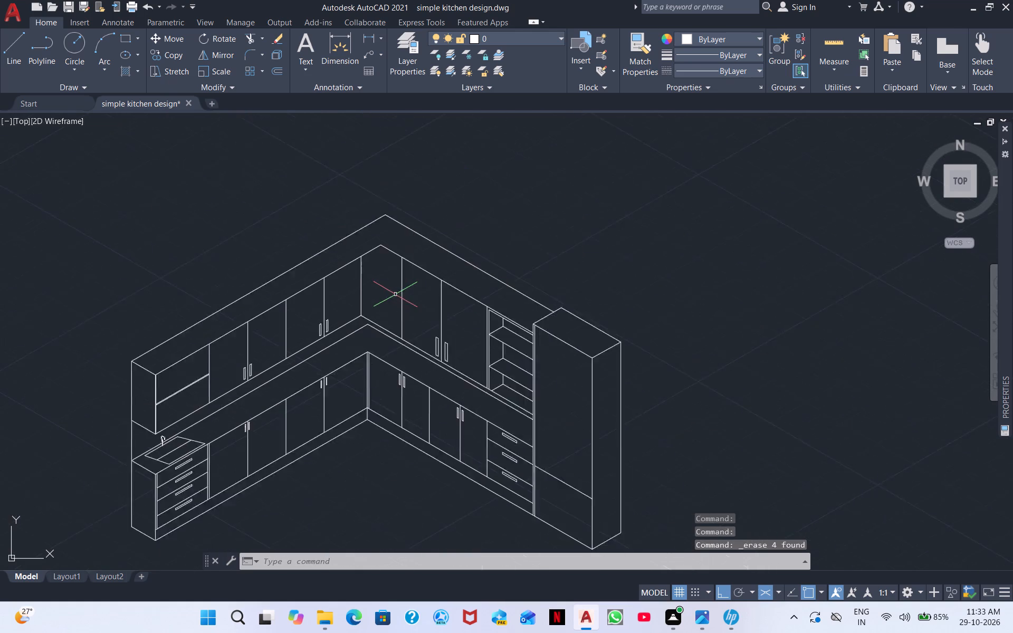
middle_click_drag(431, 321, 371, 210)
middle_click_drag(397, 320, 501, 321)
middle_click_drag(610, 197, 538, 247)
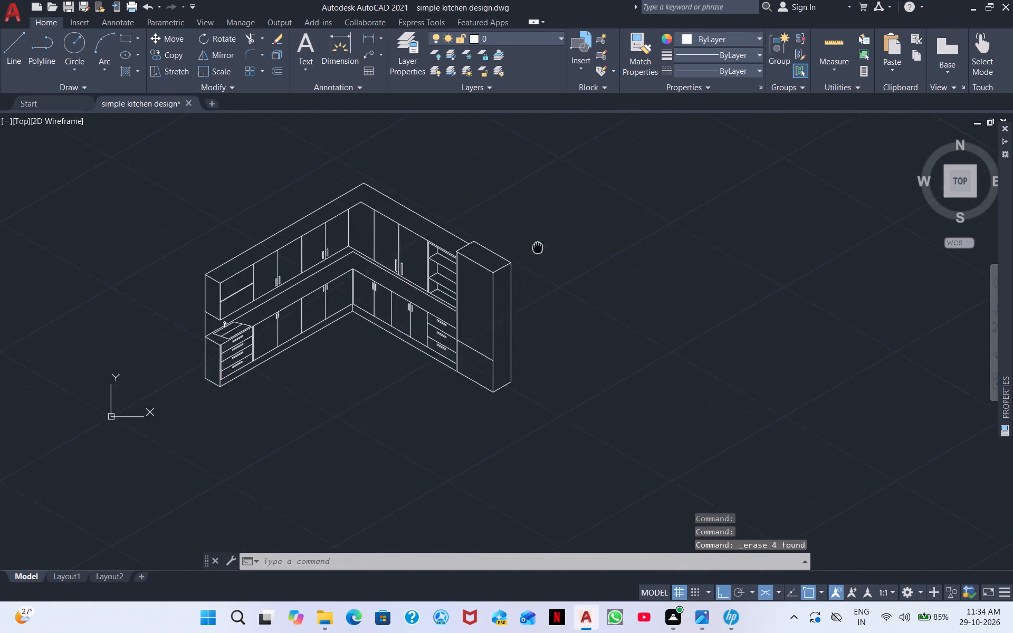
middle_click_drag(538, 247, 461, 270)
scroll(461, 289, "up", 2)
middle_click_drag(478, 326, 700, 277)
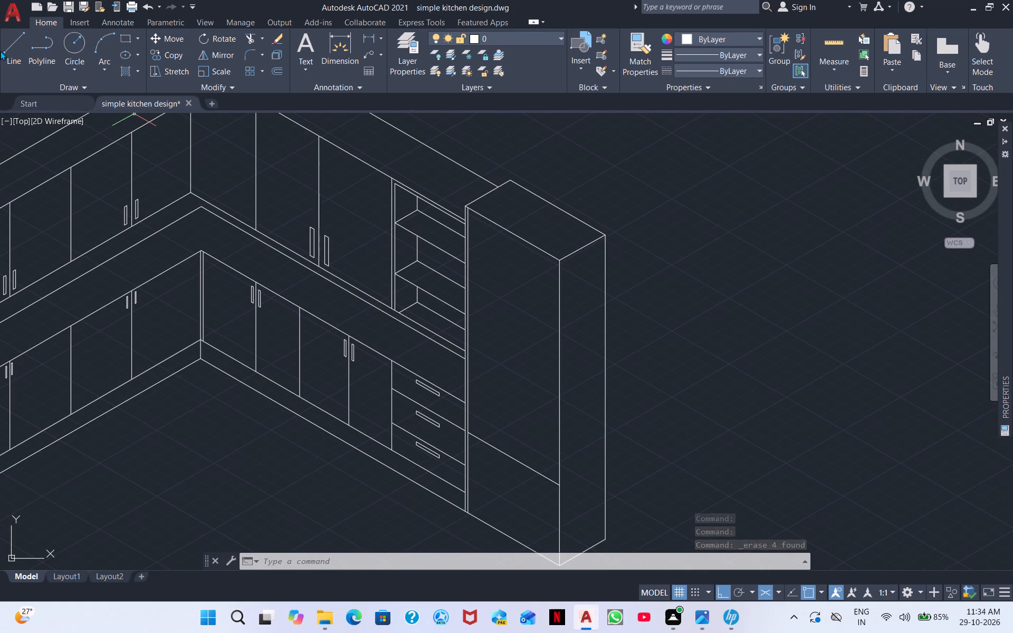
left_click(5, 49)
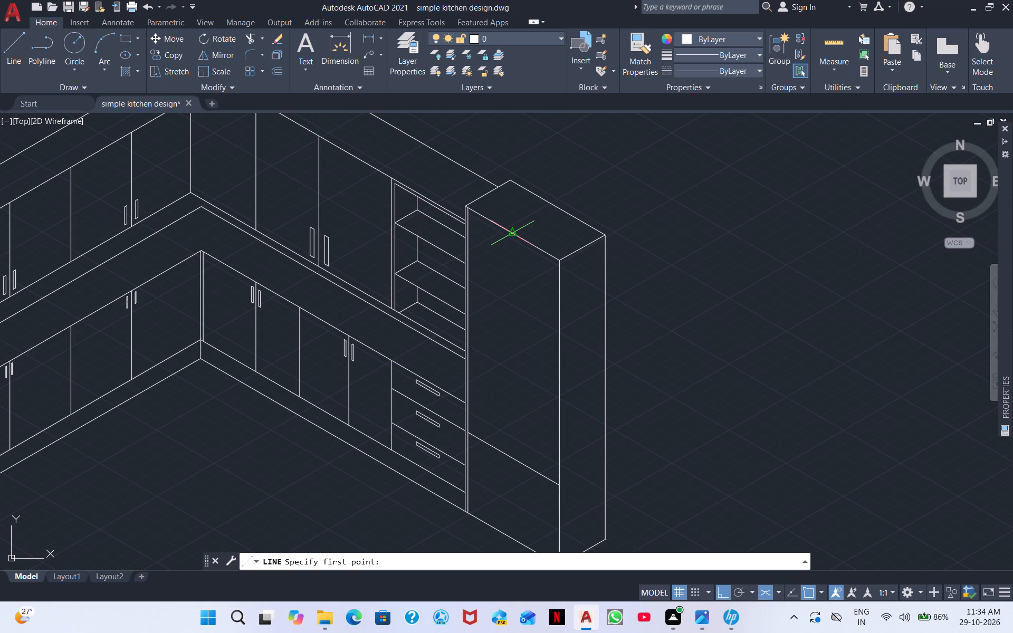
left_click(514, 235)
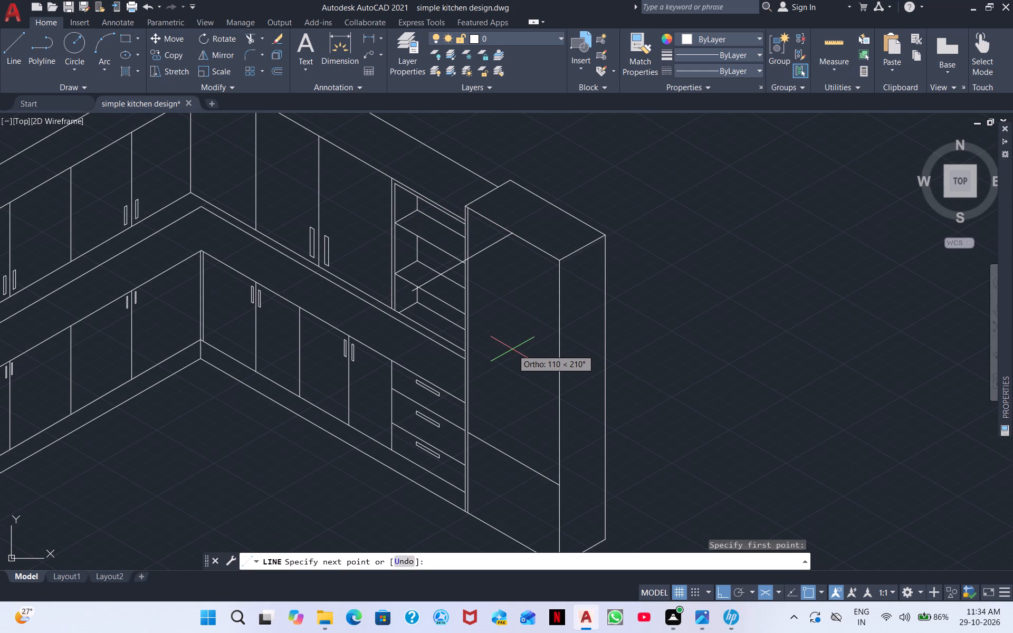
key("F5")
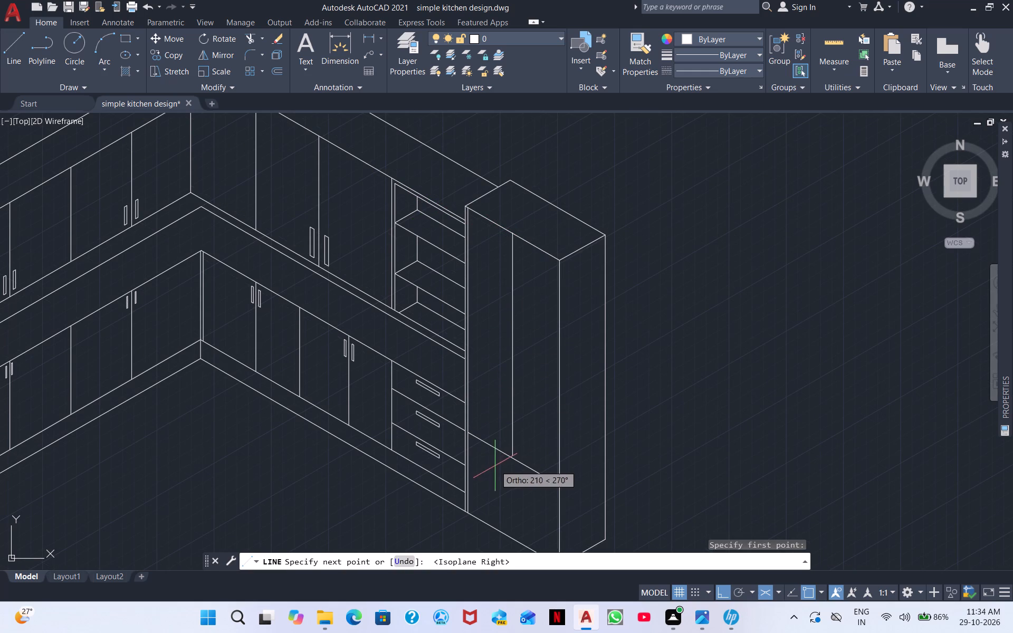
double_click(511, 461)
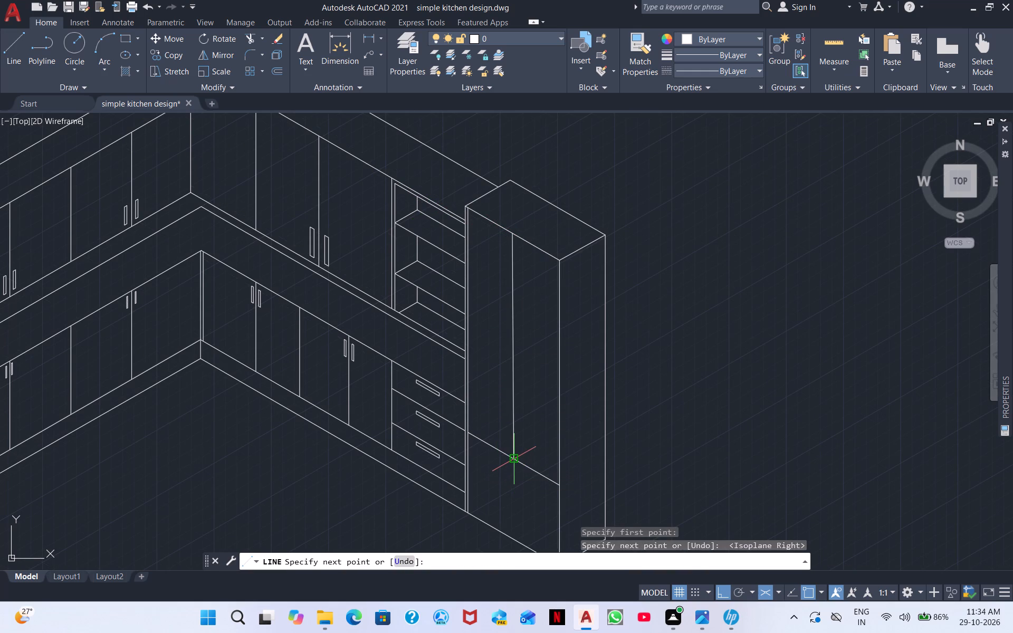
key("Escape")
Draw the first long vertical side of a door handle just beside the tall cabinet's new door division, on its outer side.
scroll(519, 352, "up", 3)
scroll(519, 351, "down", 2)
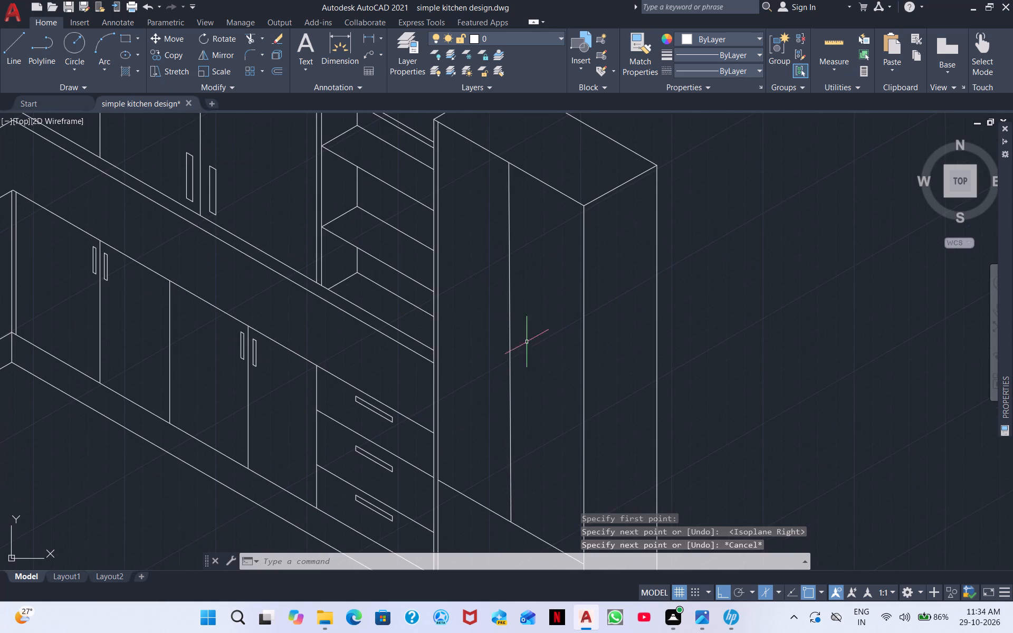
right_click(548, 299)
left_click(612, 310)
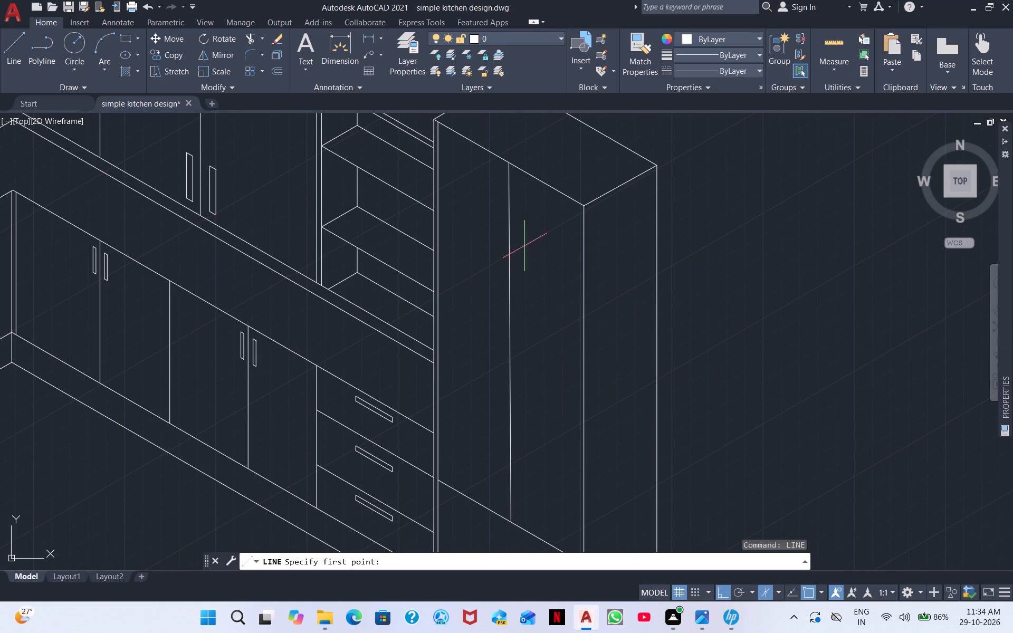
left_click(518, 255)
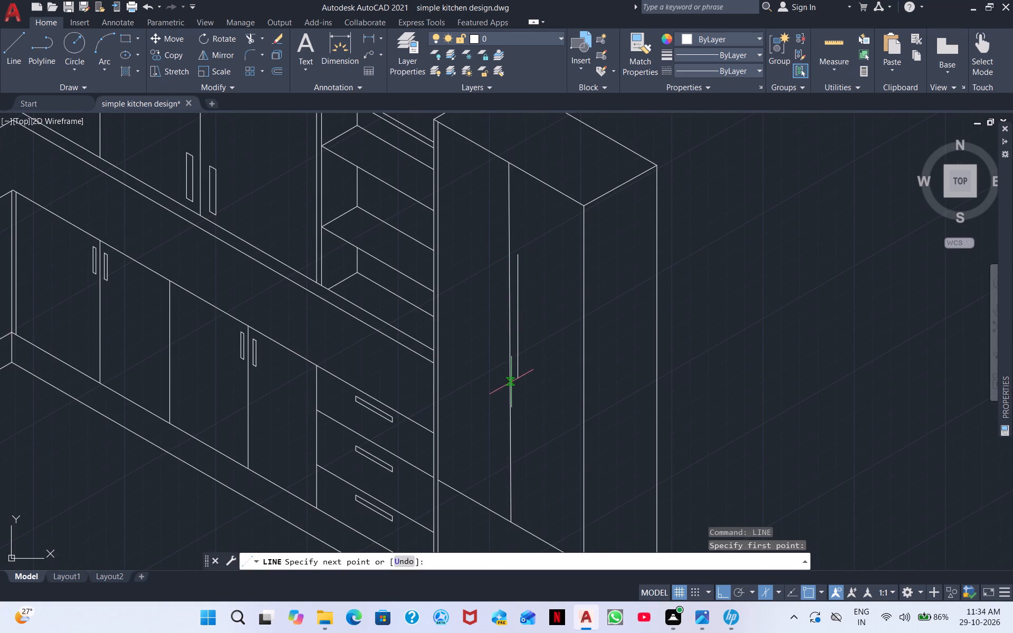
left_click(512, 401)
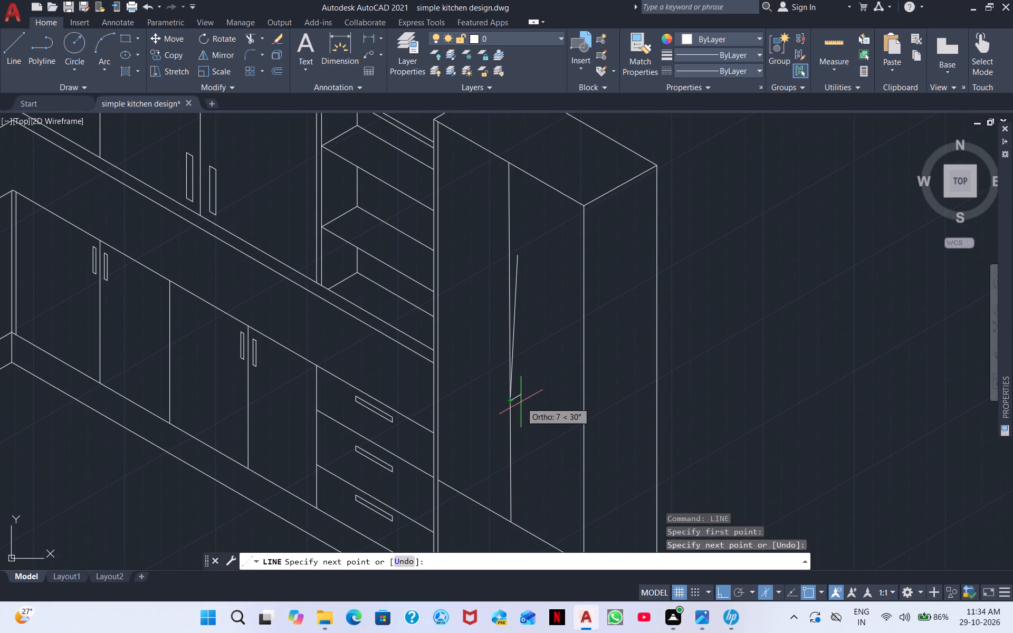
key("ctrl+z")
double_click(518, 400)
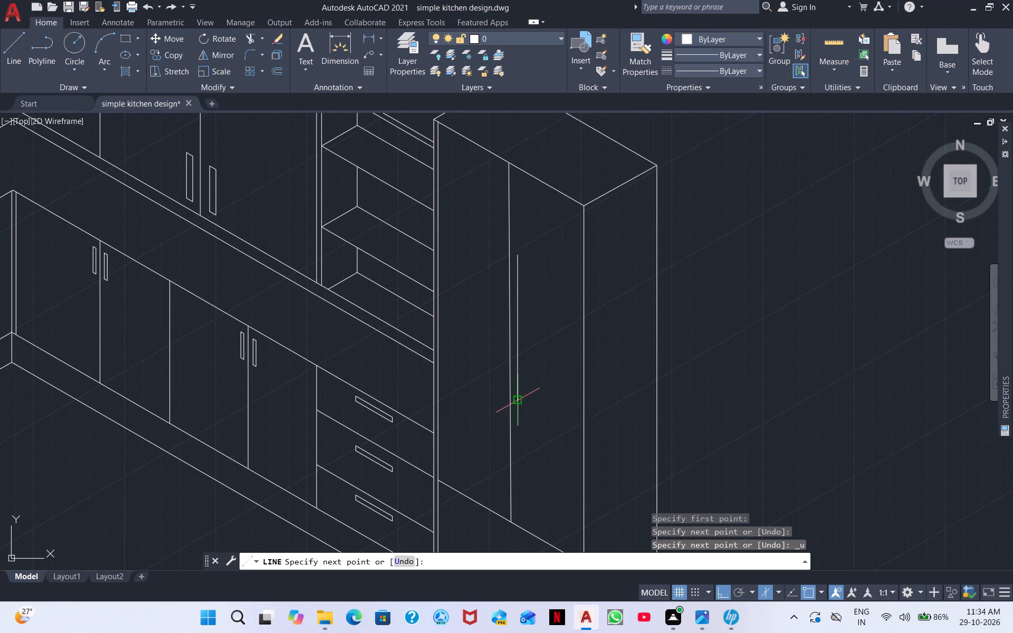
Complete the tall handle outline with a short bottom edge at 330°, a second side about 90 units high and a 10-unit top line at 330°.
left_click(527, 403)
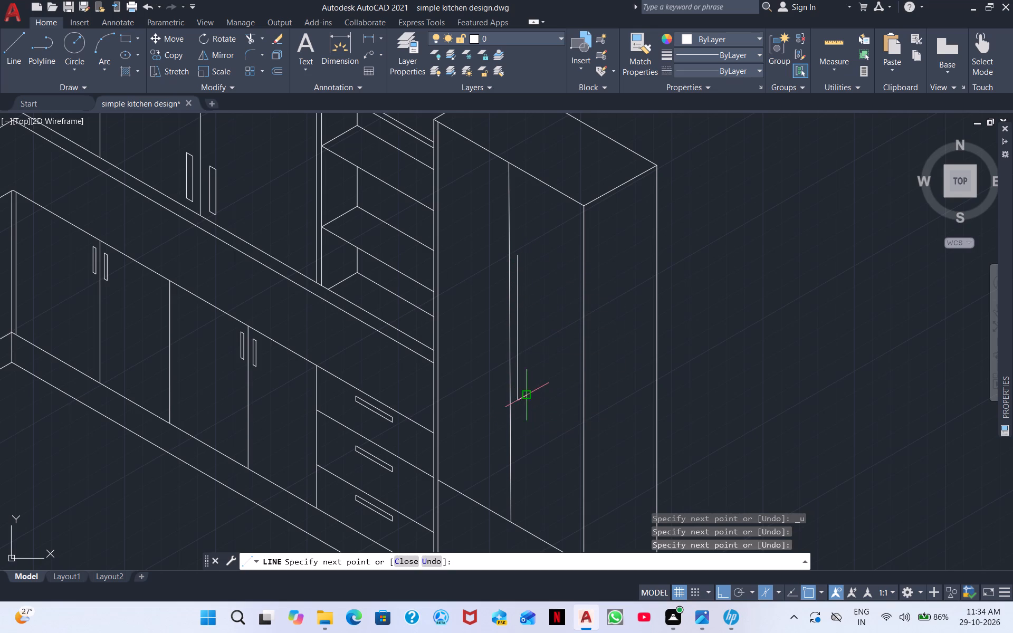
key("ctrl+z")
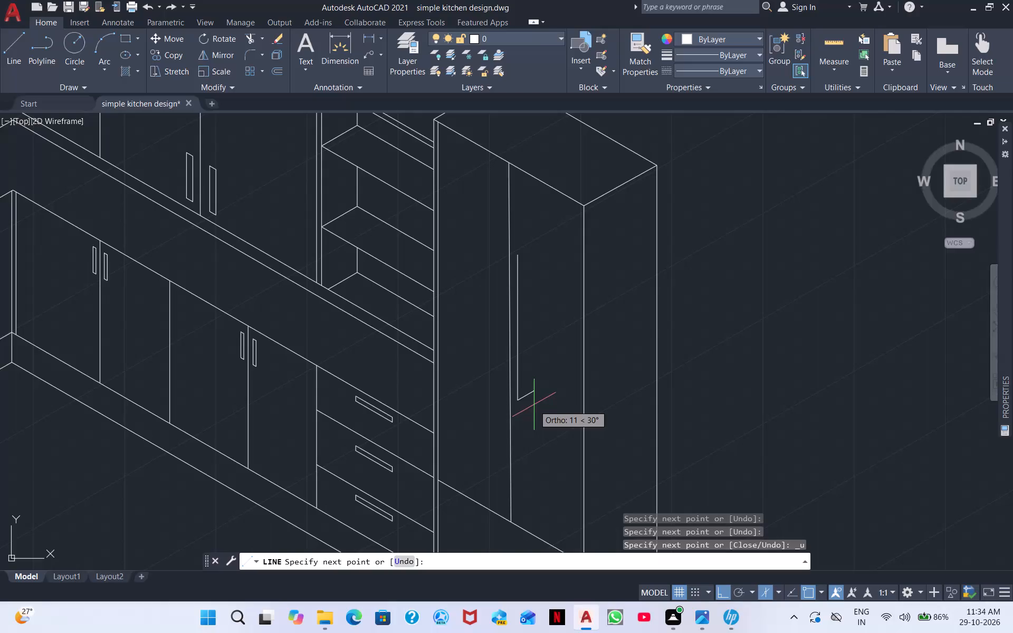
key("ctrl+F5")
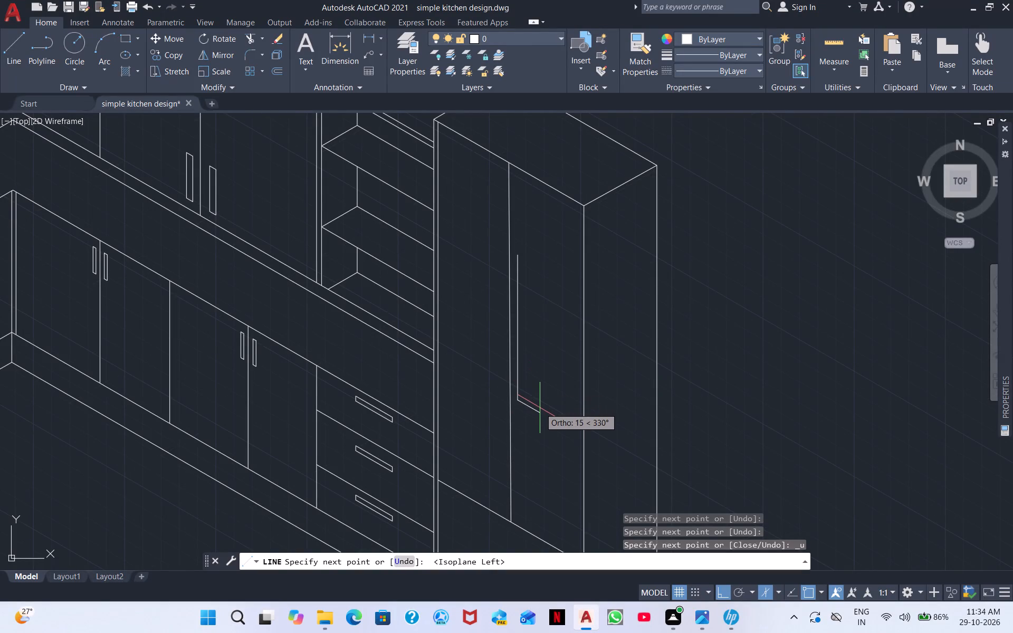
scroll(529, 406, "up", 4)
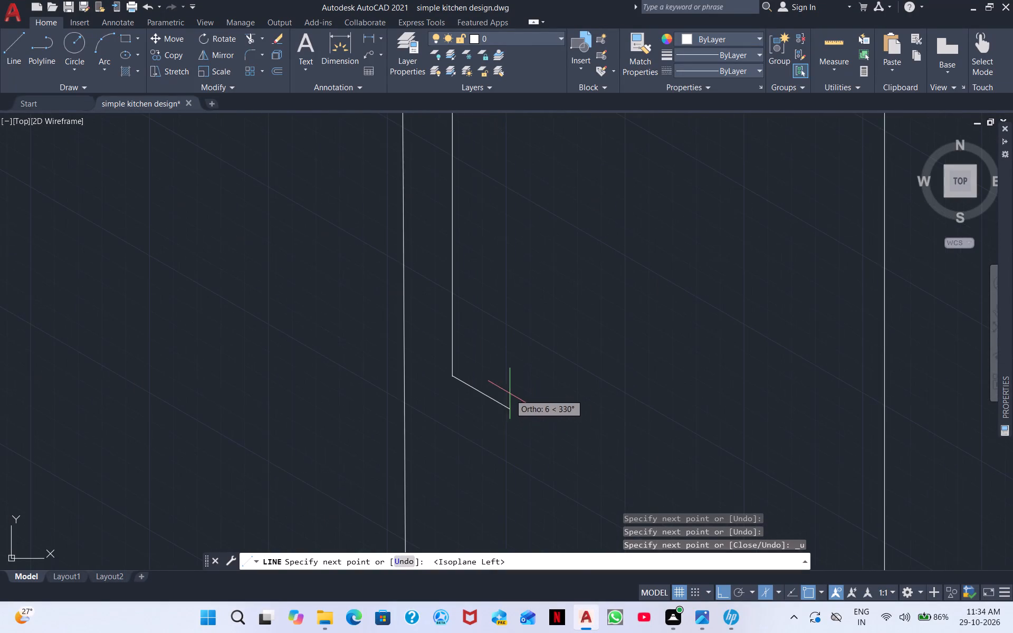
left_click(479, 388)
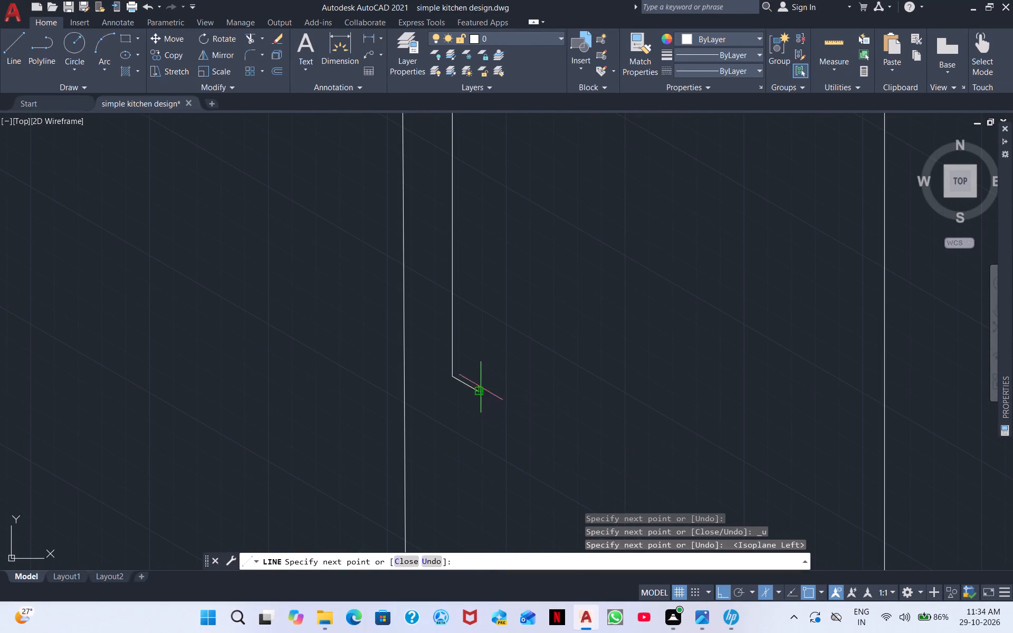
scroll(481, 297, "down", 4)
middle_click_drag(472, 246, 433, 332)
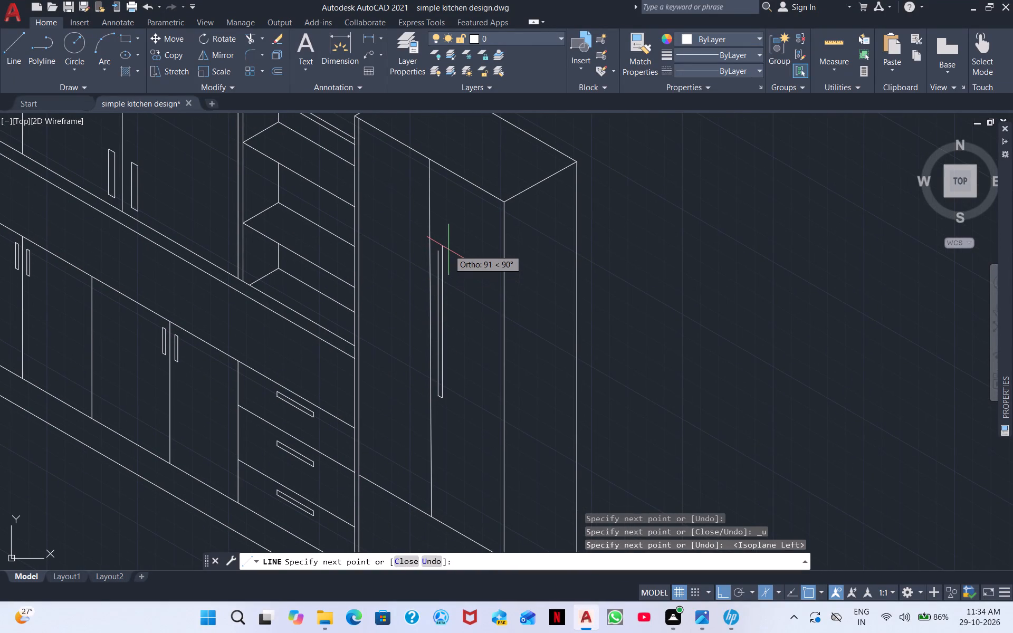
scroll(448, 250, "up", 3)
left_click(422, 239)
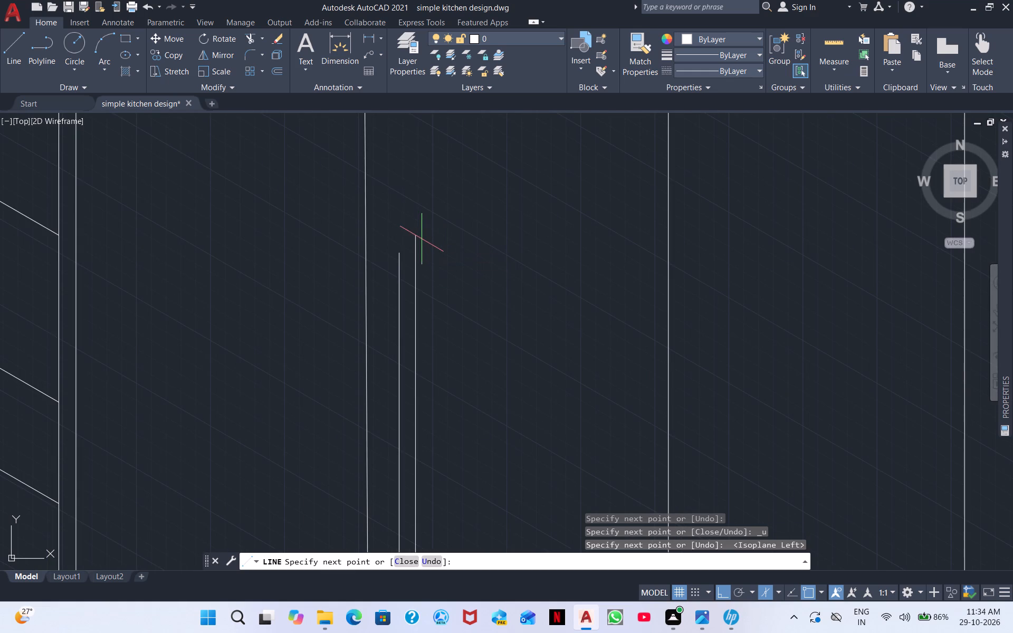
left_click(403, 251)
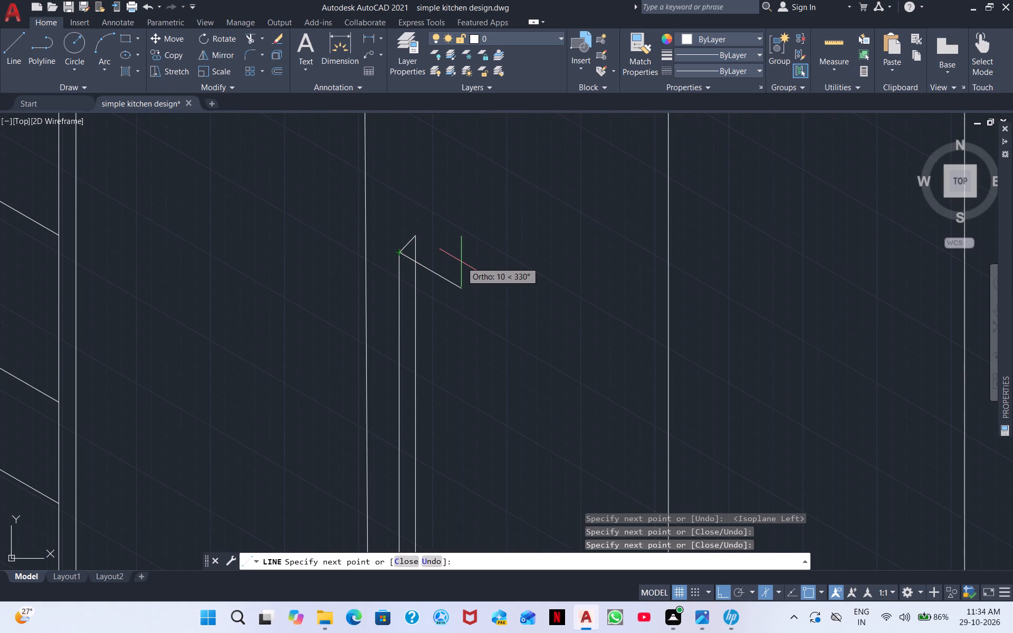
left_click(461, 262)
key("Escape")
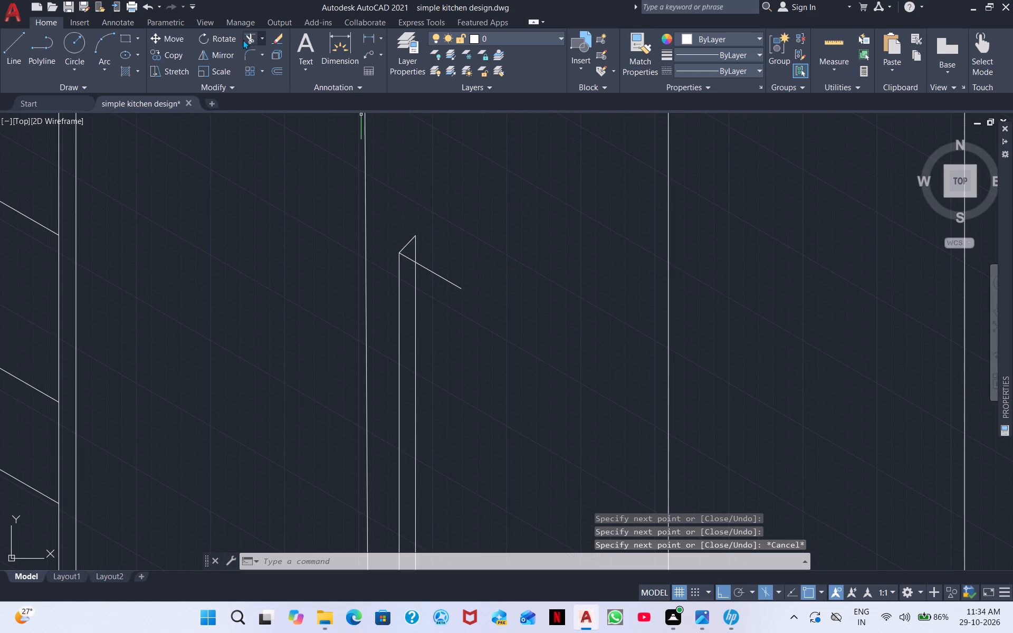
Trim the line ends projecting past the top corners of the tall cabinet's door handle outline.
left_click(244, 37)
left_click_drag(405, 225, 426, 271)
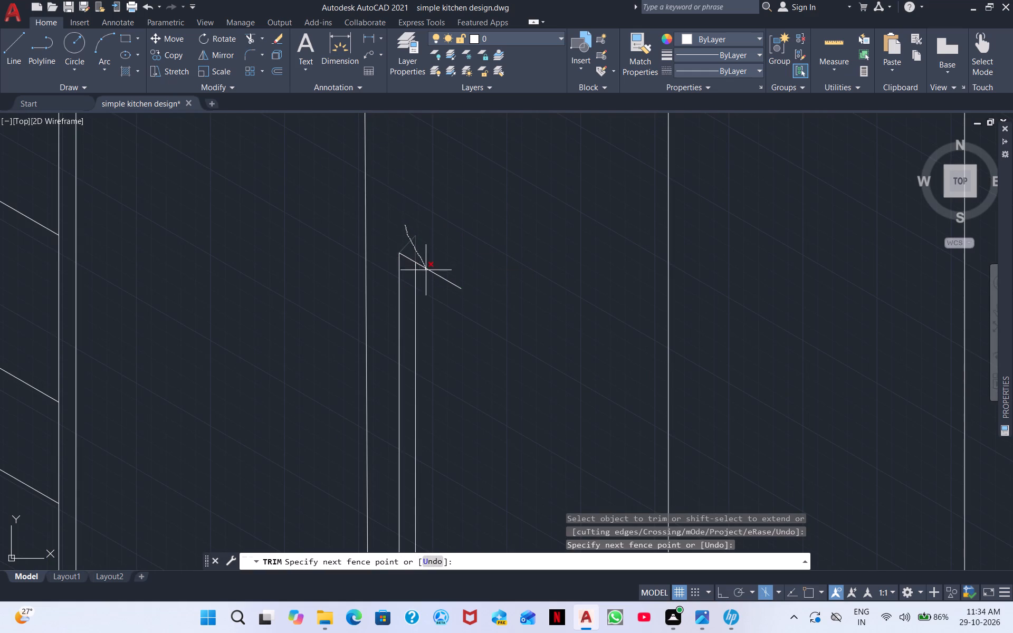
left_click_drag(426, 271, 431, 293)
scroll(454, 284, "down", 2)
middle_click_drag(475, 265, 488, 239)
right_click(511, 248)
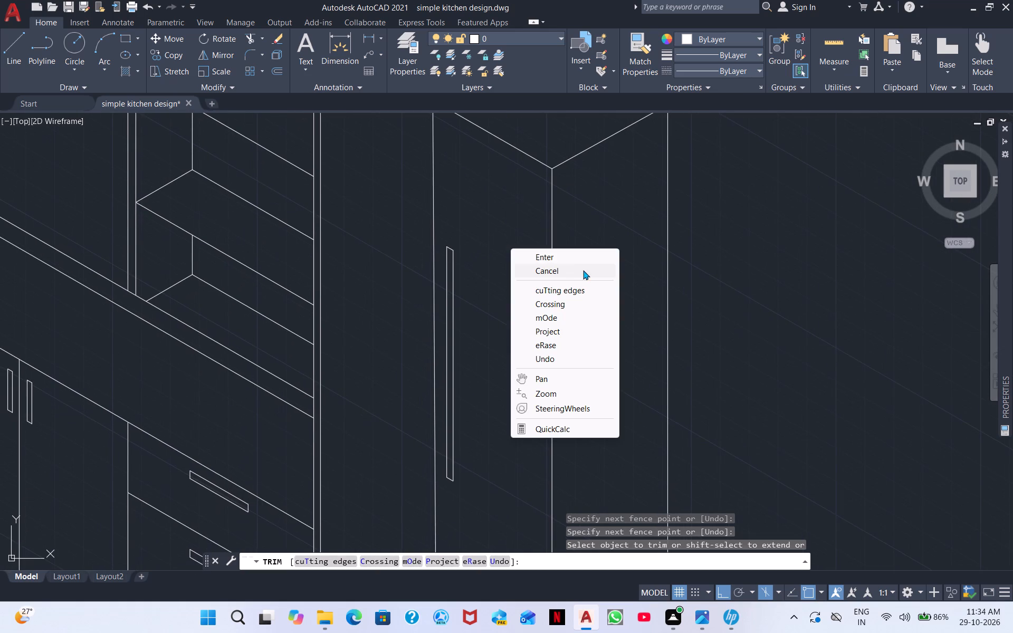
left_click(569, 258)
Copy the tall door handle about 14 units at 150° to the other side of the tall cabinet's door division.
scroll(570, 256, "down", 1)
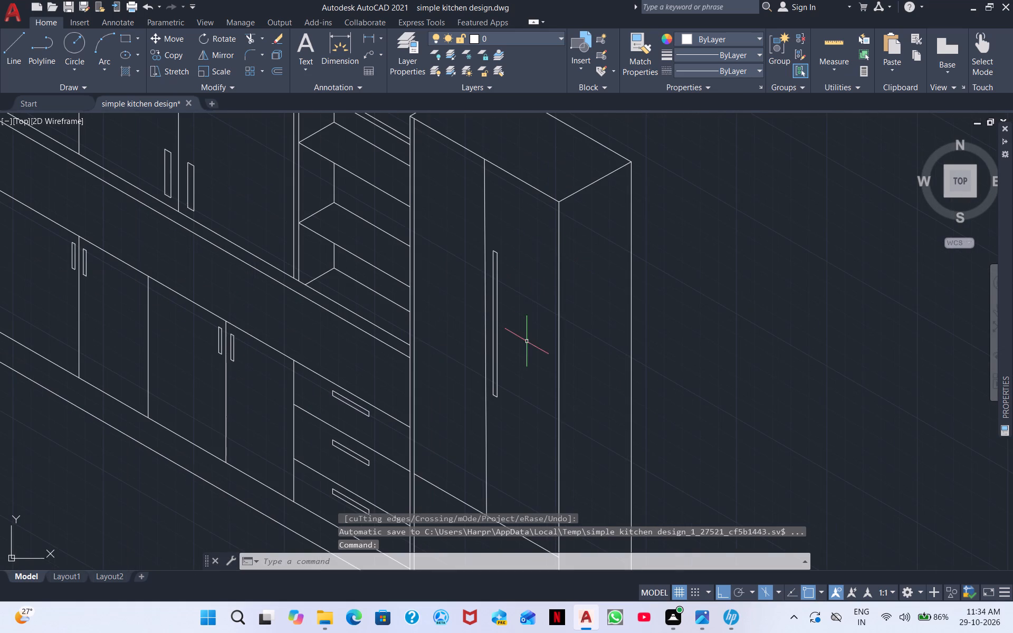
middle_click_drag(526, 342, 563, 335)
scroll(582, 310, "up", 1)
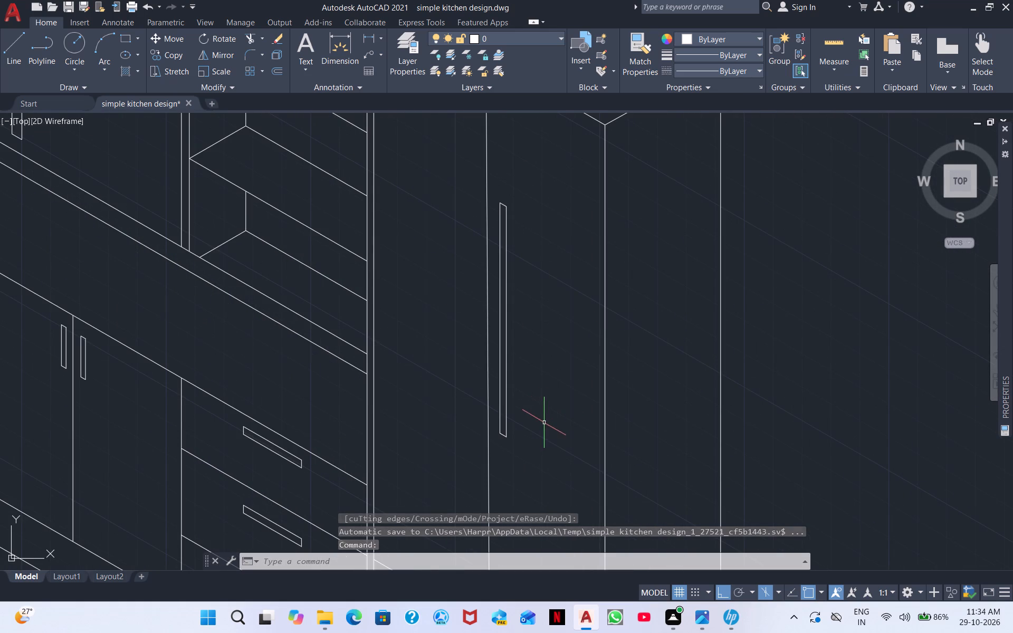
left_click(531, 462)
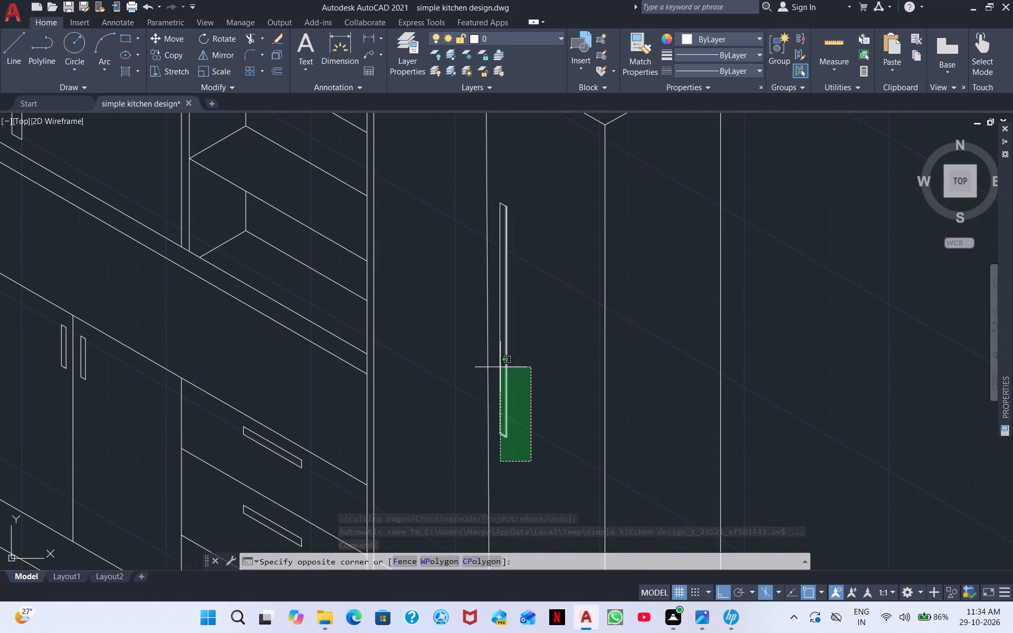
left_click(496, 183)
scroll(576, 272, "down", 1)
scroll(576, 272, "up", 3)
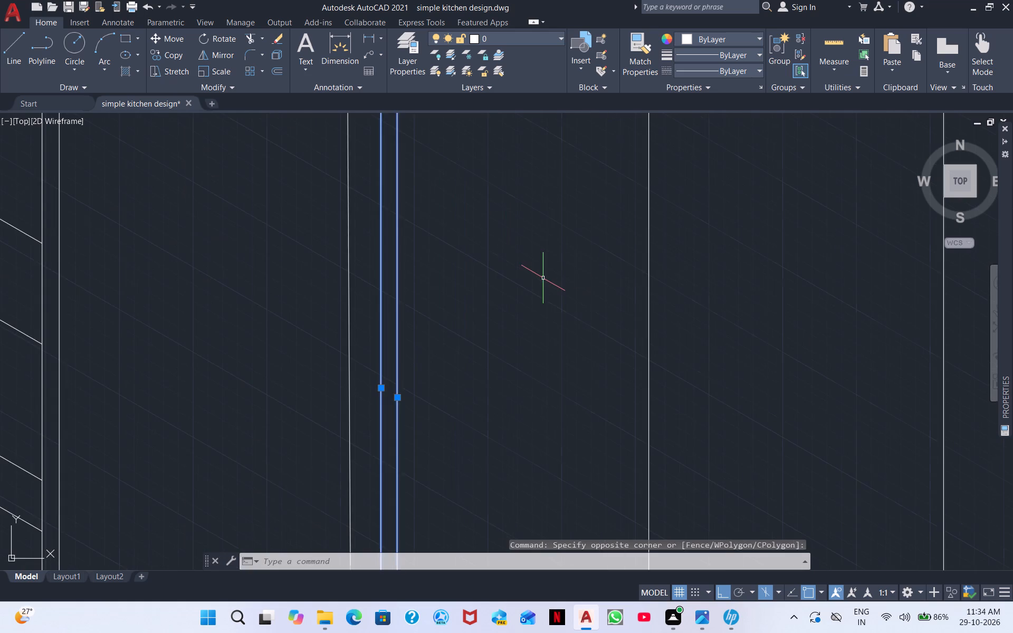
scroll(543, 278, "down", 2)
right_click(552, 288)
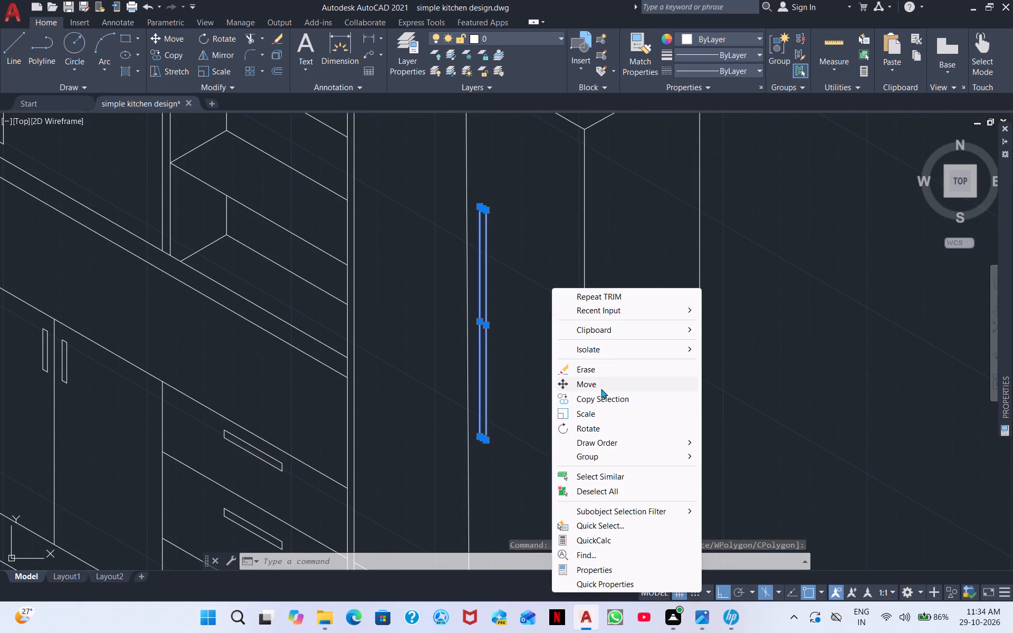
left_click(599, 399)
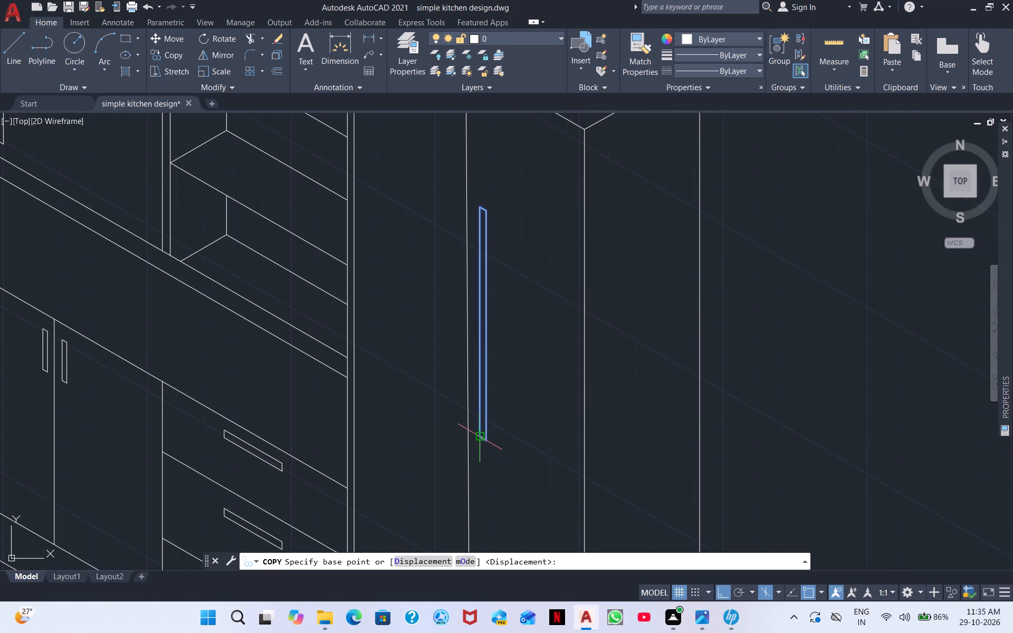
left_click(477, 437)
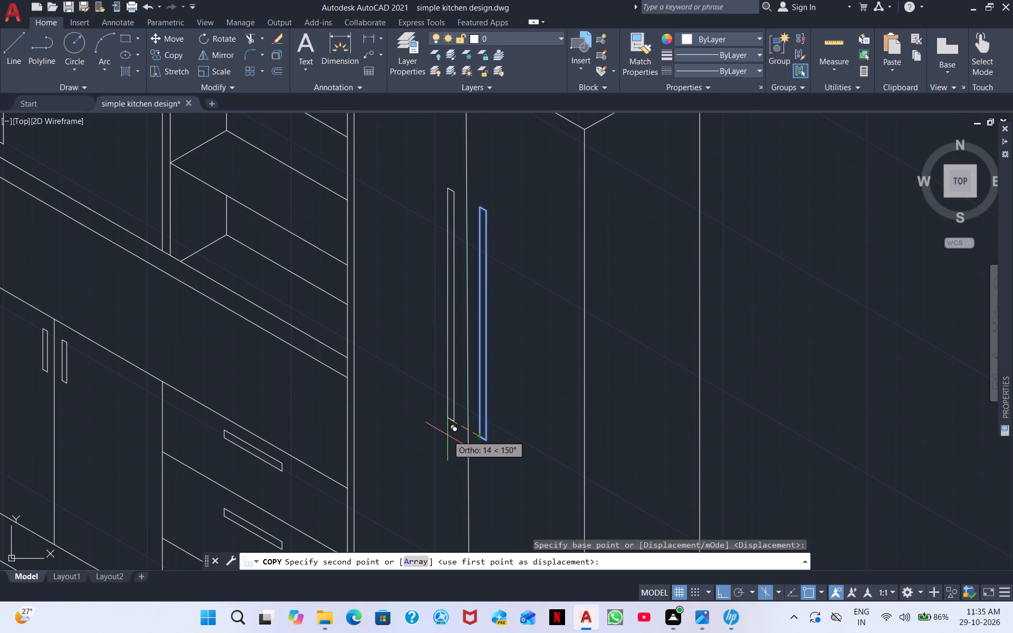
left_click(448, 435)
key("Escape")
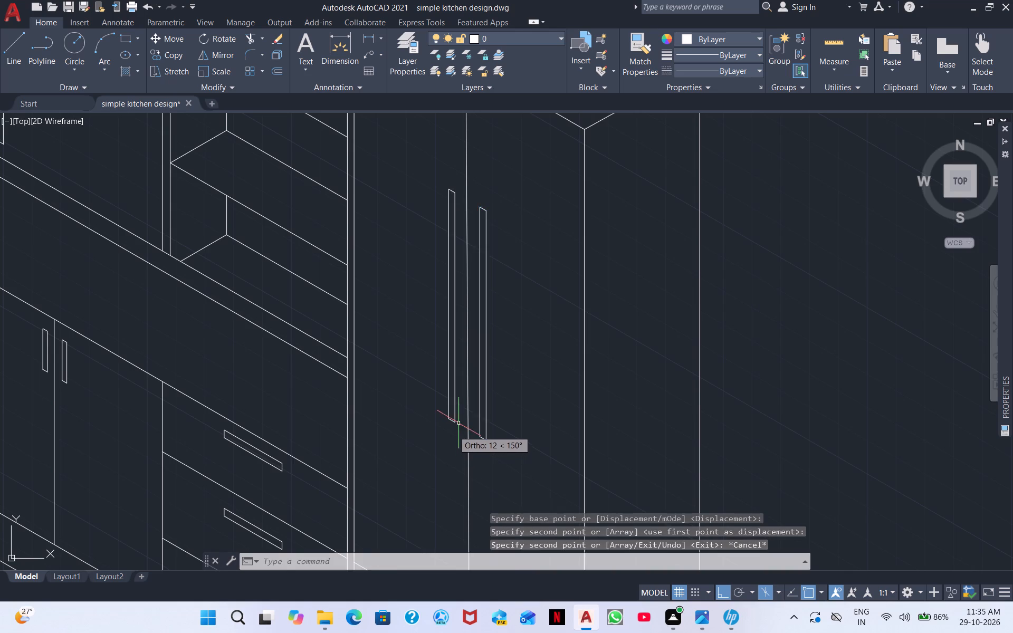
Review the tall cabinet's paired door handles together with the adjoining open shelves and the rest of the kitchen.
scroll(466, 412, "down", 2)
middle_click_drag(511, 383, 491, 365)
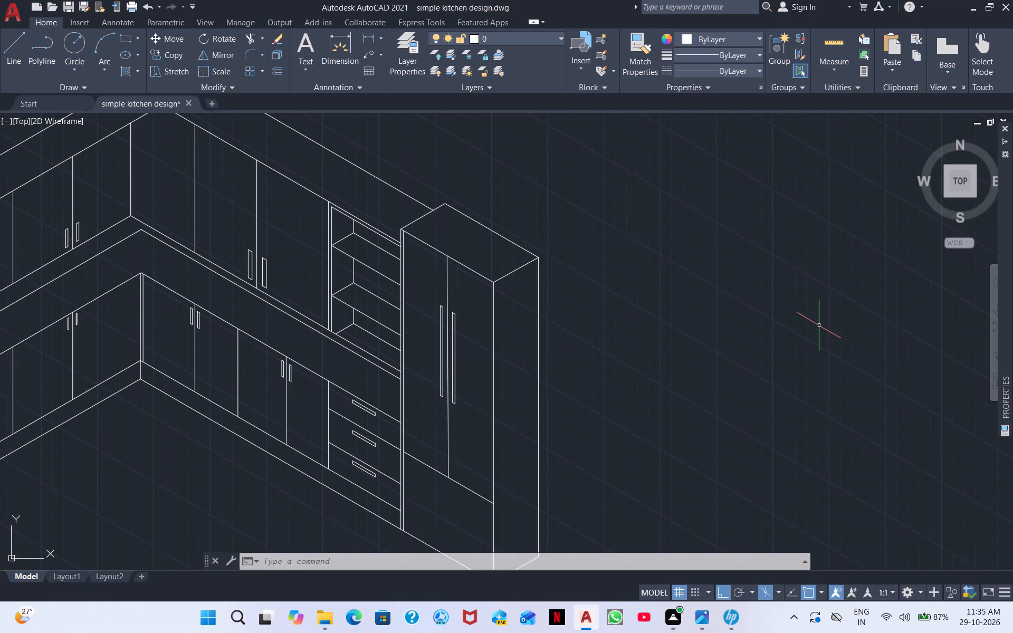
scroll(324, 198, "up", 1)
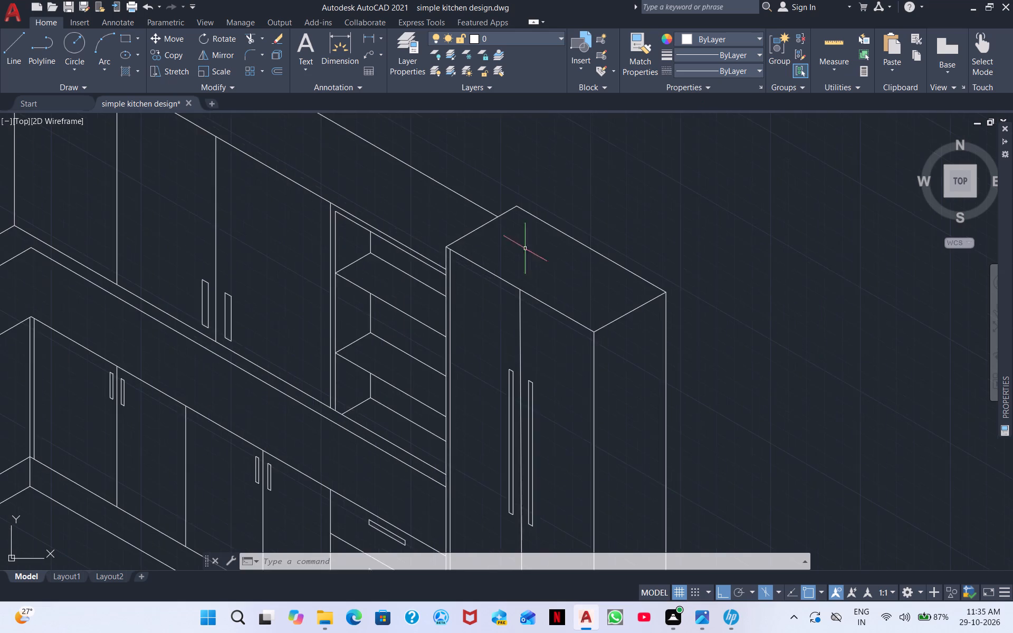
scroll(463, 322, "down", 2)
middle_click_drag(433, 343, 530, 285)
scroll(503, 301, "up", 1)
scroll(553, 282, "up", 1)
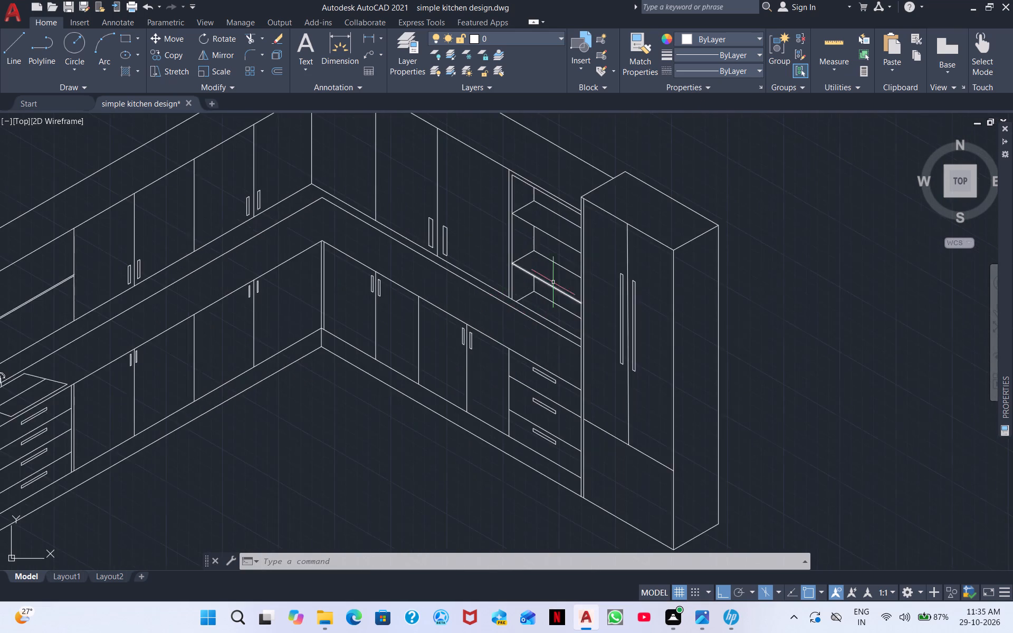
middle_click_drag(553, 282, 500, 320)
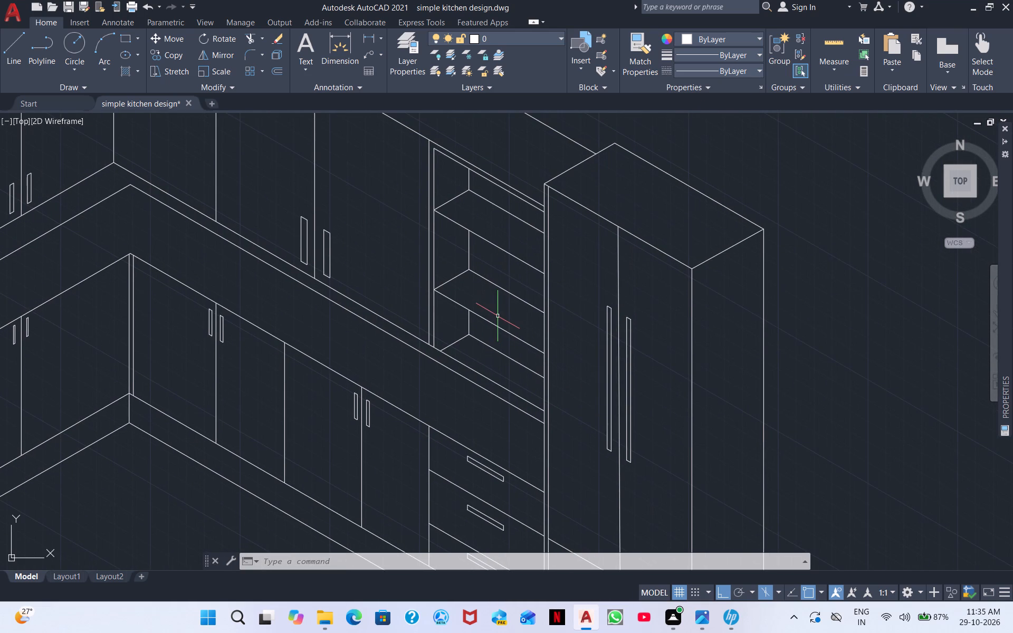
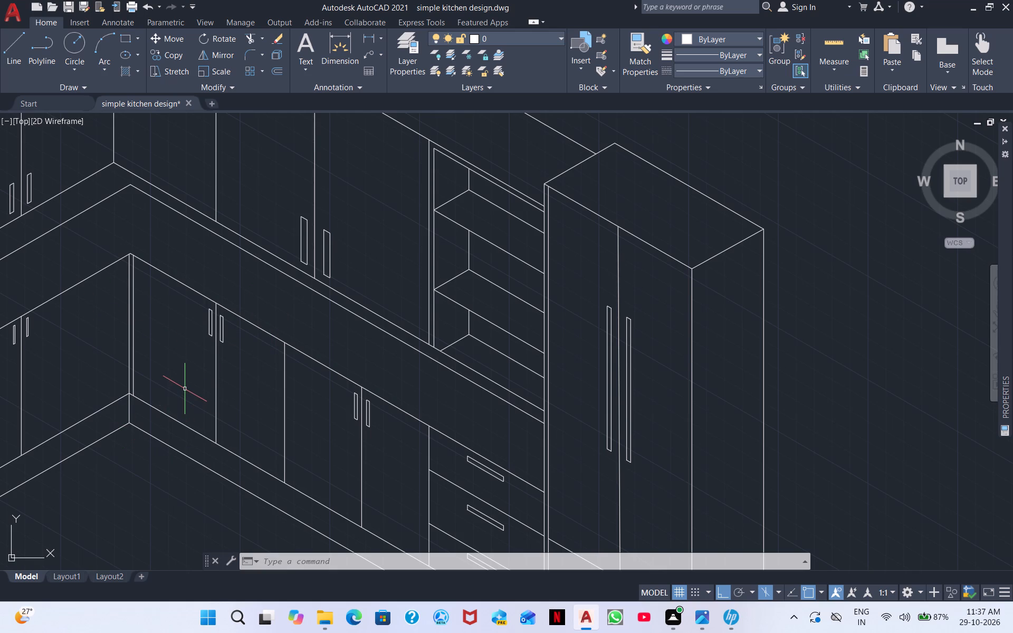
Examine the whole kitchen drawing, checking the wall and base cabinet handles, sink unit, open shelves and tall cabinet doors.
scroll(324, 351, "down", 1)
middle_click_drag(274, 296, 432, 310)
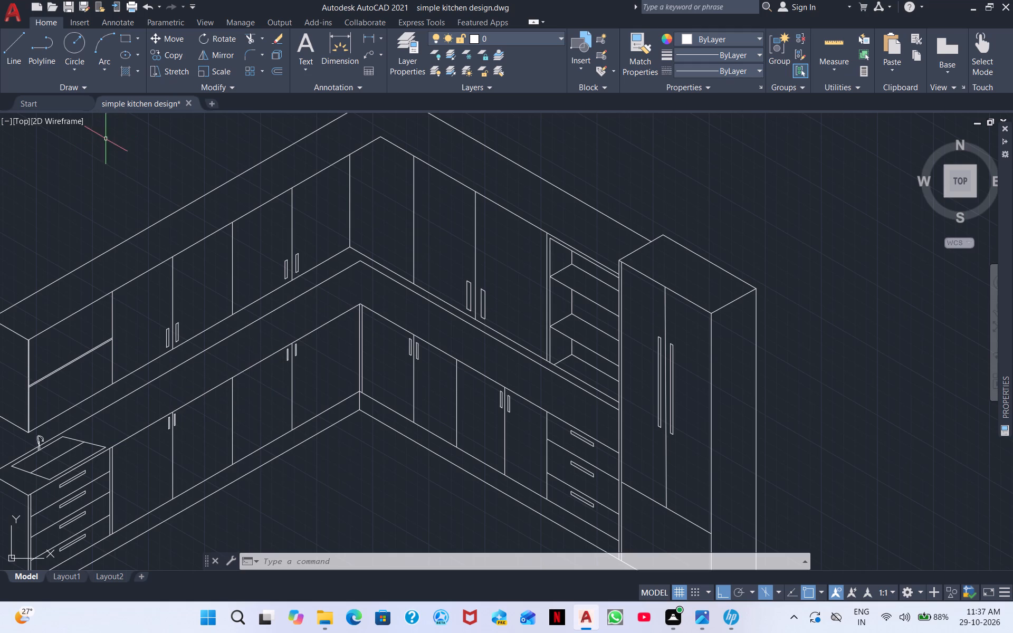
middle_click_drag(251, 290, 404, 251)
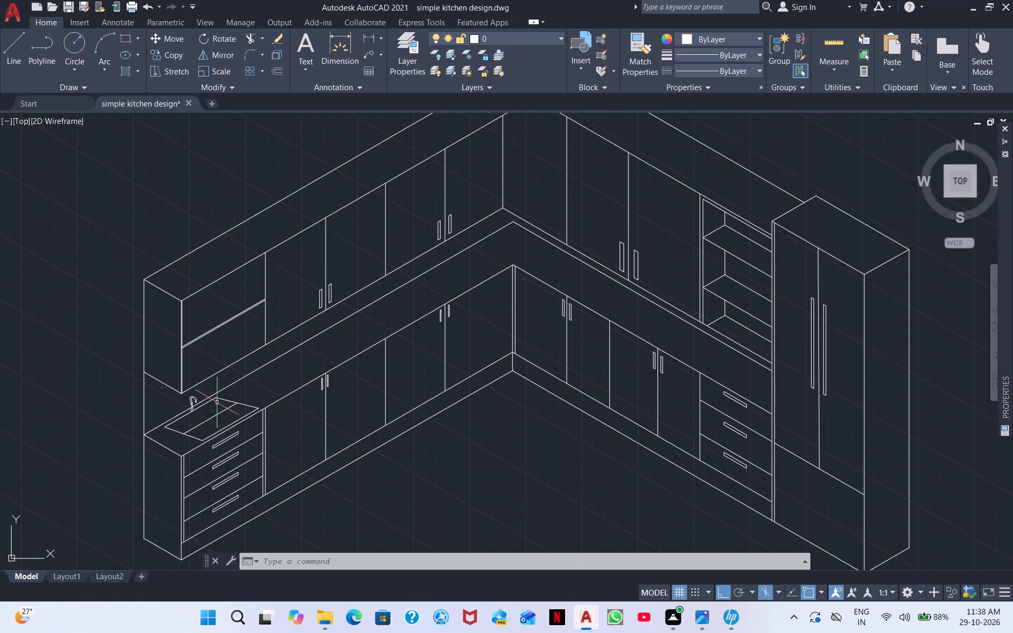
scroll(257, 300, "up", 2)
middle_click_drag(306, 311, 160, 443)
scroll(47, 382, "down", 1)
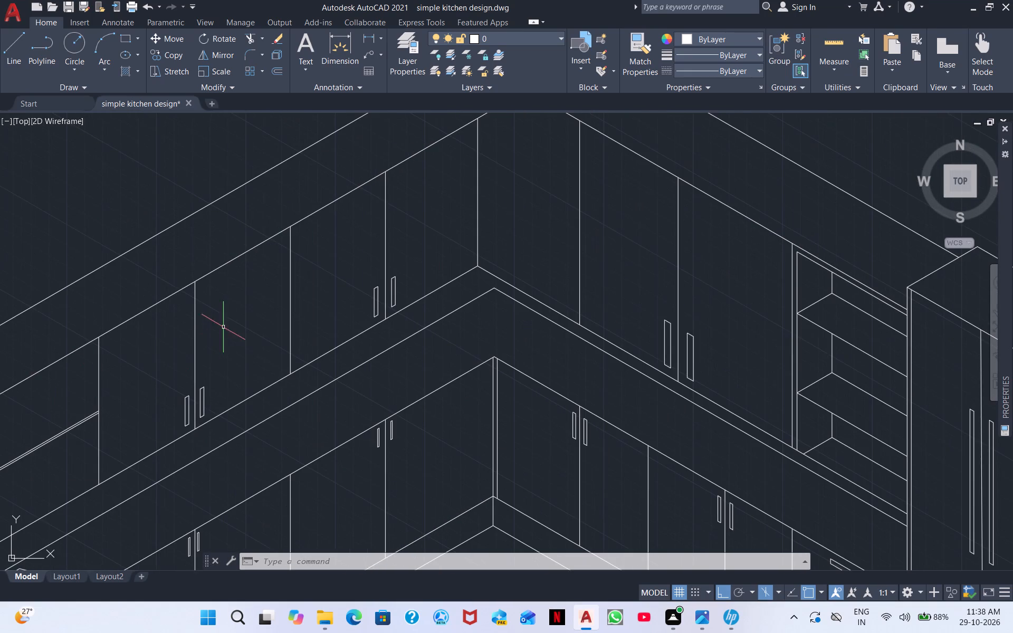
middle_click(379, 325)
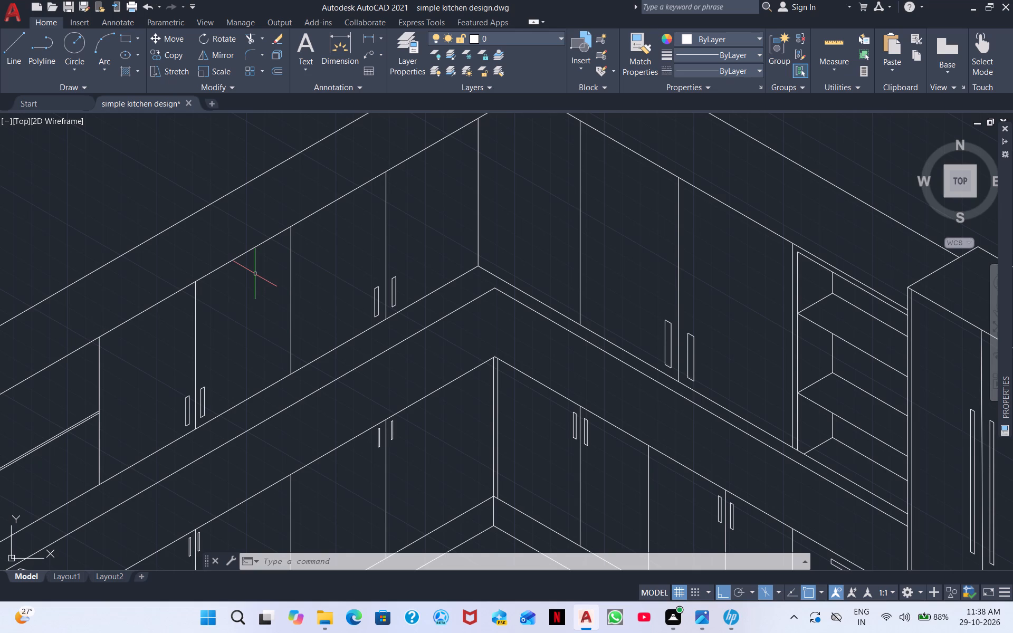
scroll(429, 306, "down", 1)
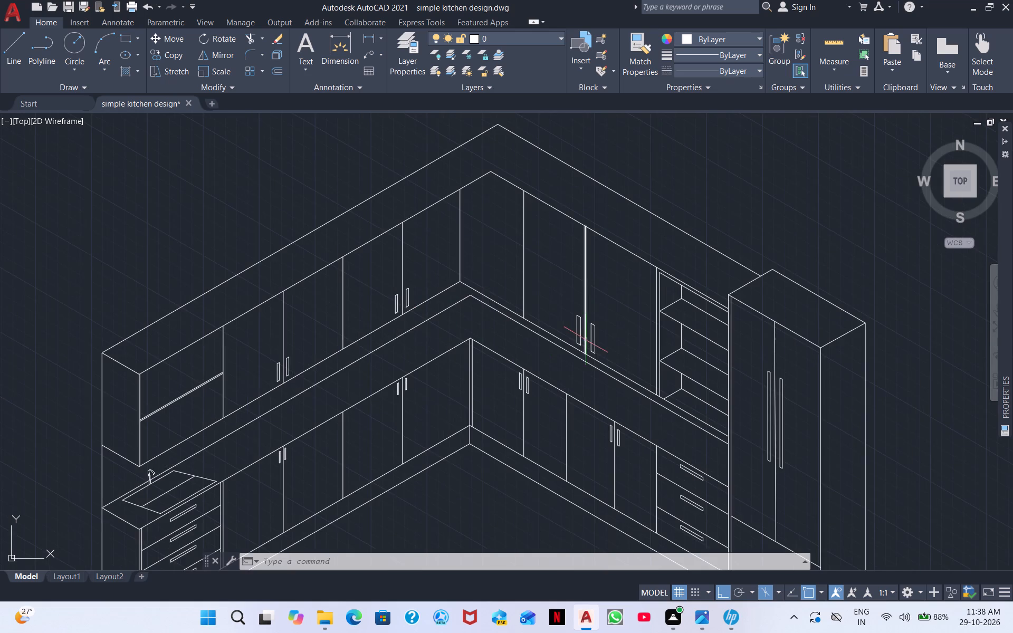
middle_click_drag(586, 340, 289, 274)
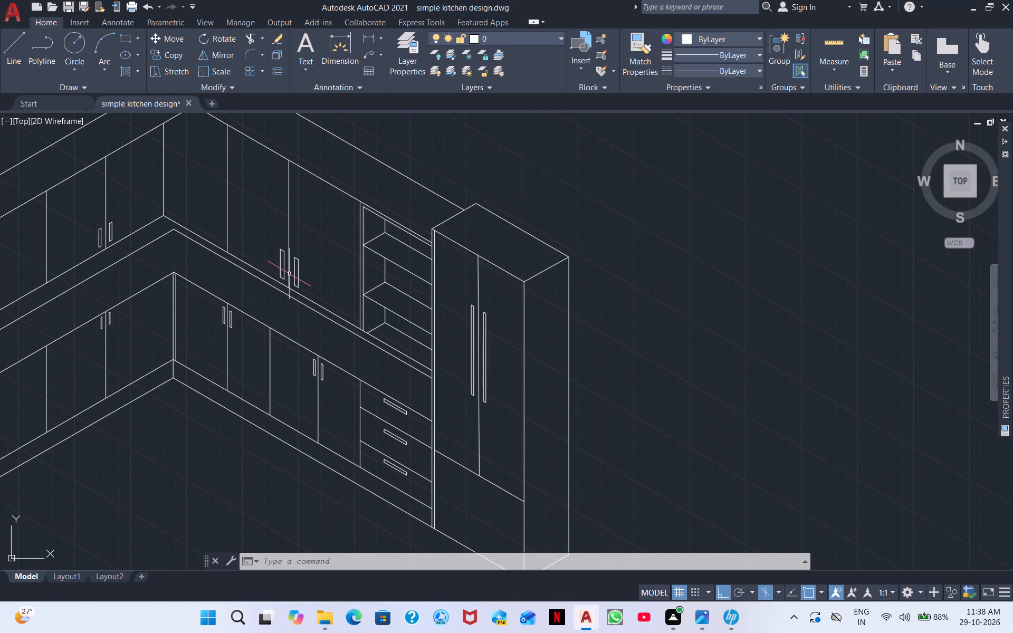
scroll(531, 373, "up", 2)
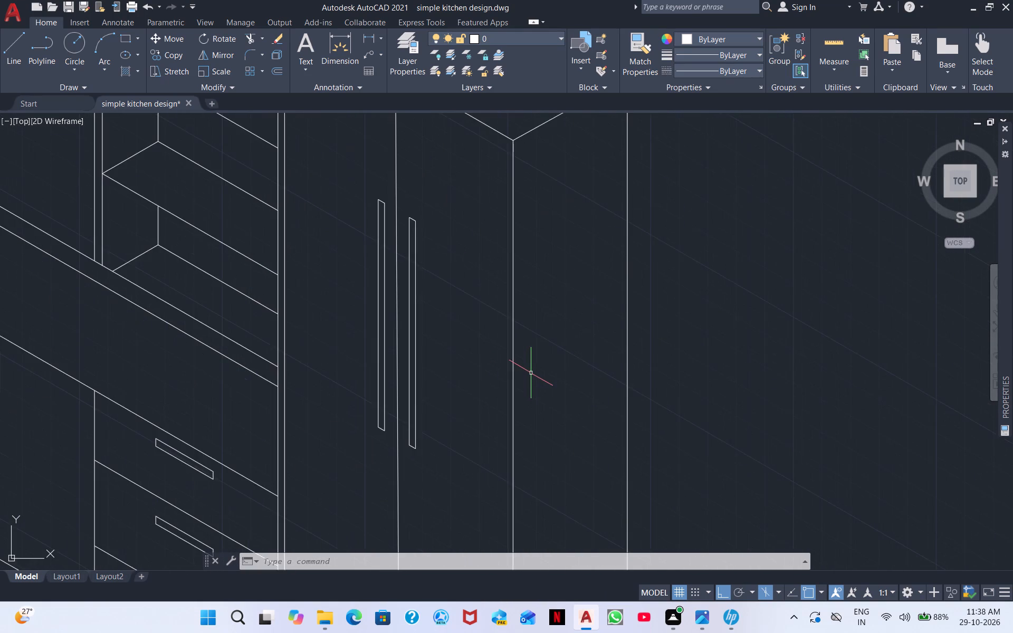
scroll(531, 373, "down", 2)
middle_click_drag(567, 388, 537, 193)
scroll(512, 308, "down", 1)
middle_click_drag(475, 325, 556, 354)
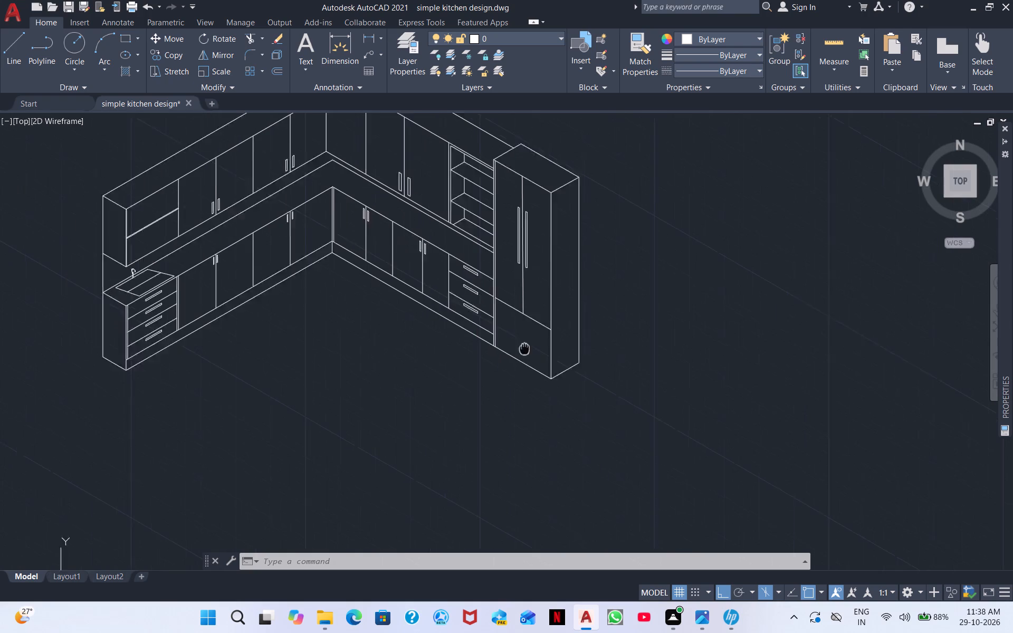
middle_click_drag(556, 354, 564, 354)
middle_click_drag(380, 458, 386, 490)
middle_click_drag(425, 427, 436, 476)
middle_click_drag(487, 403, 502, 460)
middle_click_drag(690, 515, 689, 418)
middle_click_drag(690, 466, 690, 479)
scroll(690, 479, "down", 2)
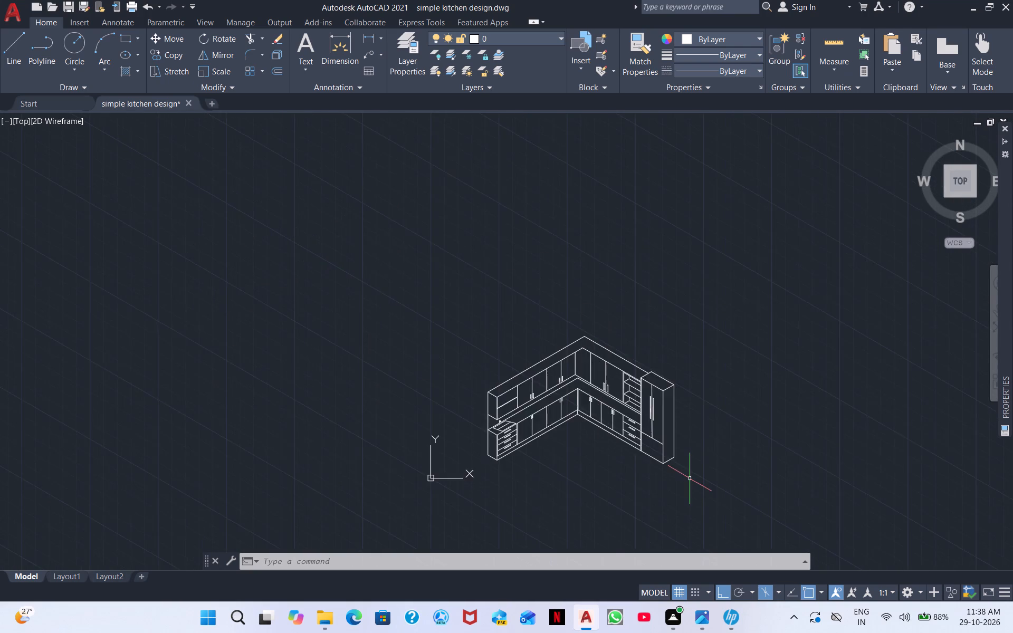
scroll(690, 478, "up", 1)
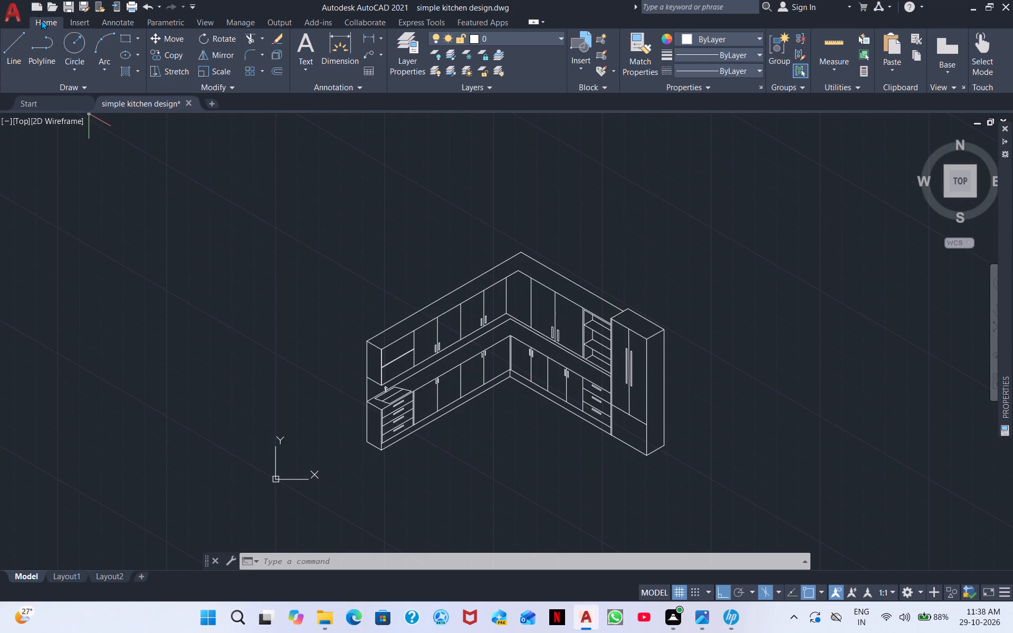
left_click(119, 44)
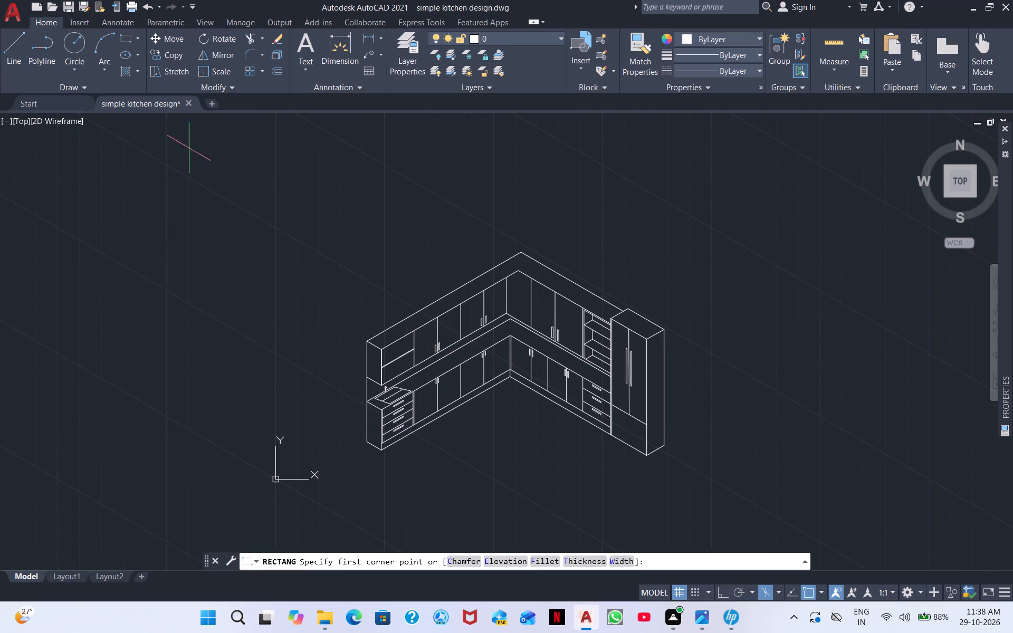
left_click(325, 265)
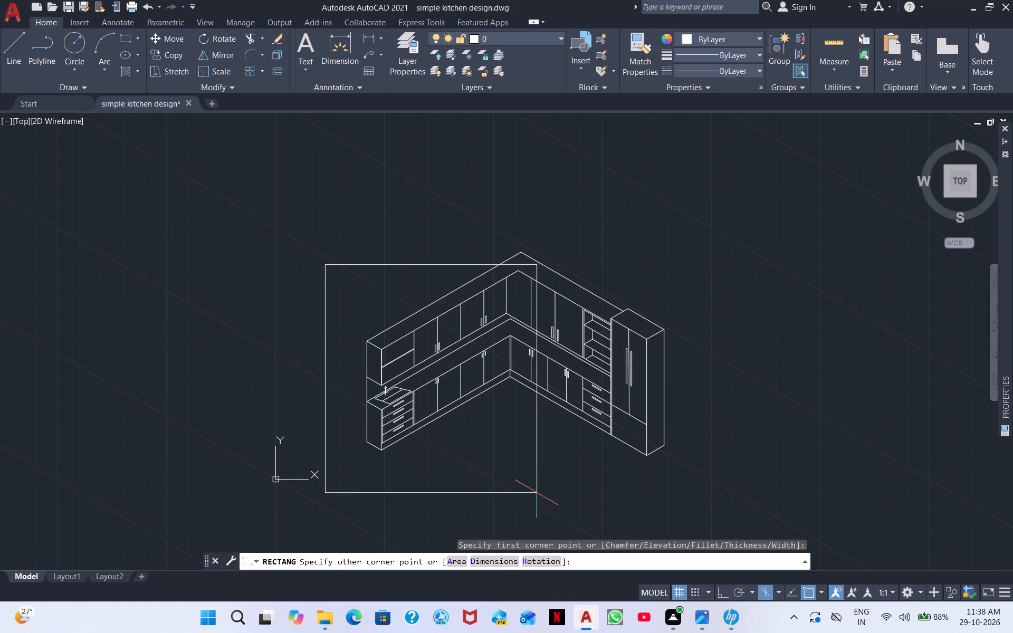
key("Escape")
Draw a rectangular frame around the entire isometric kitchen, leaving a margin on all sides.
right_click(568, 447)
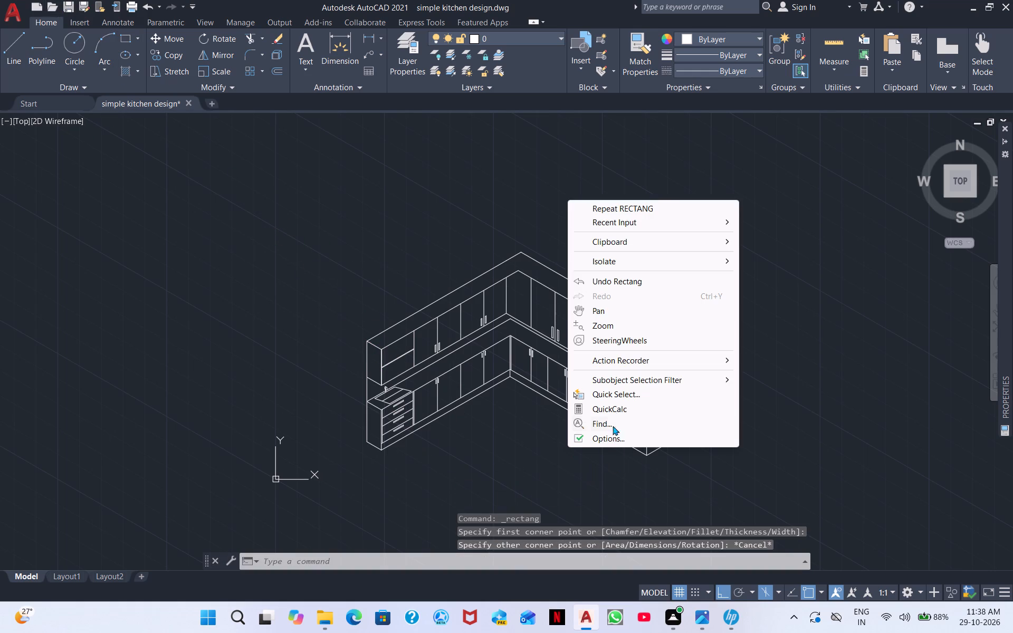
left_click(640, 204)
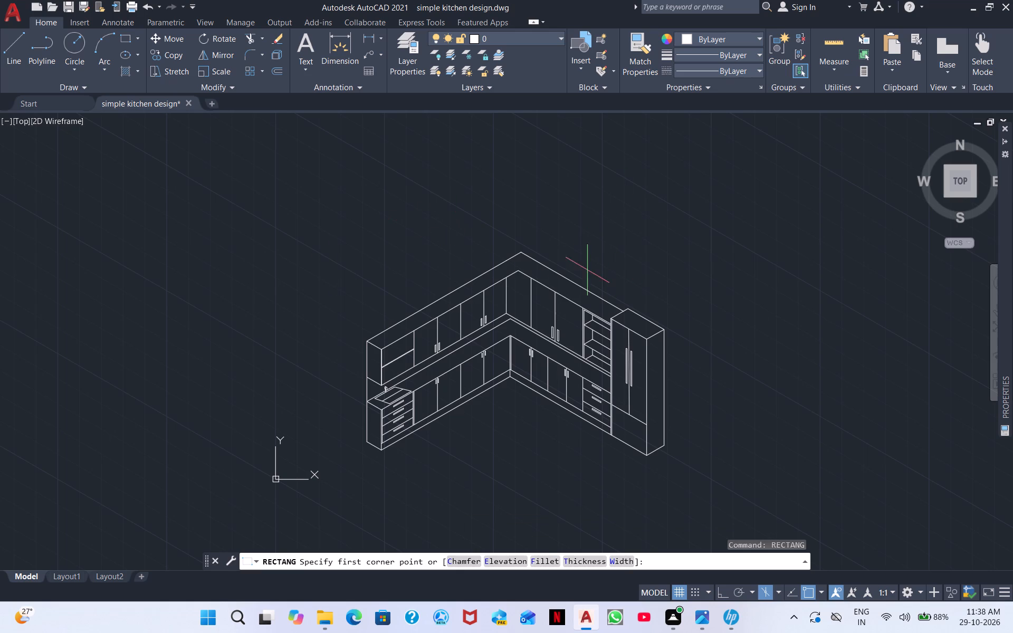
left_click(319, 214)
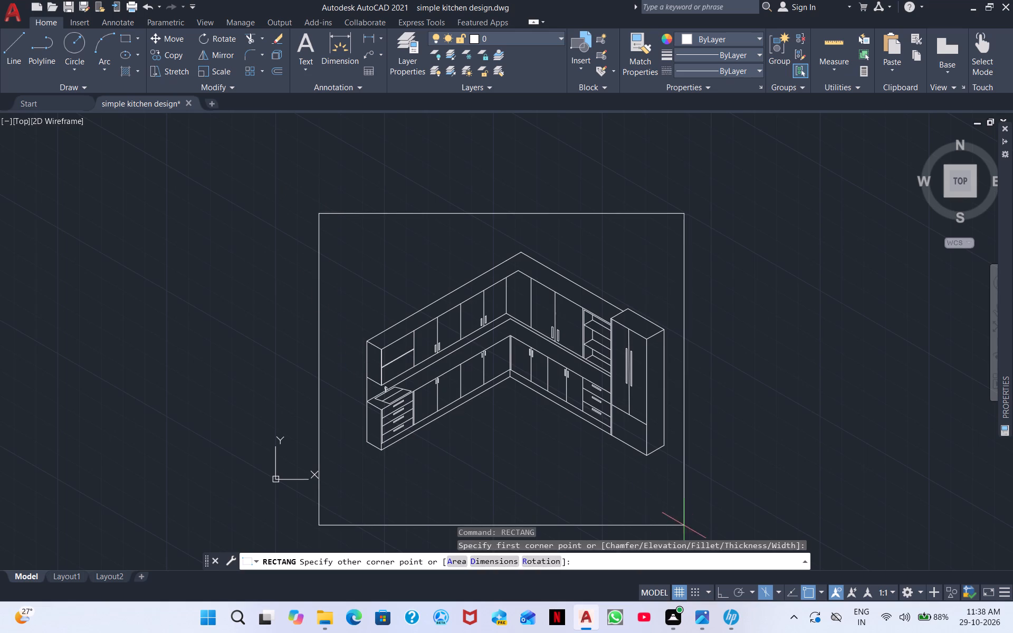
left_click(696, 506)
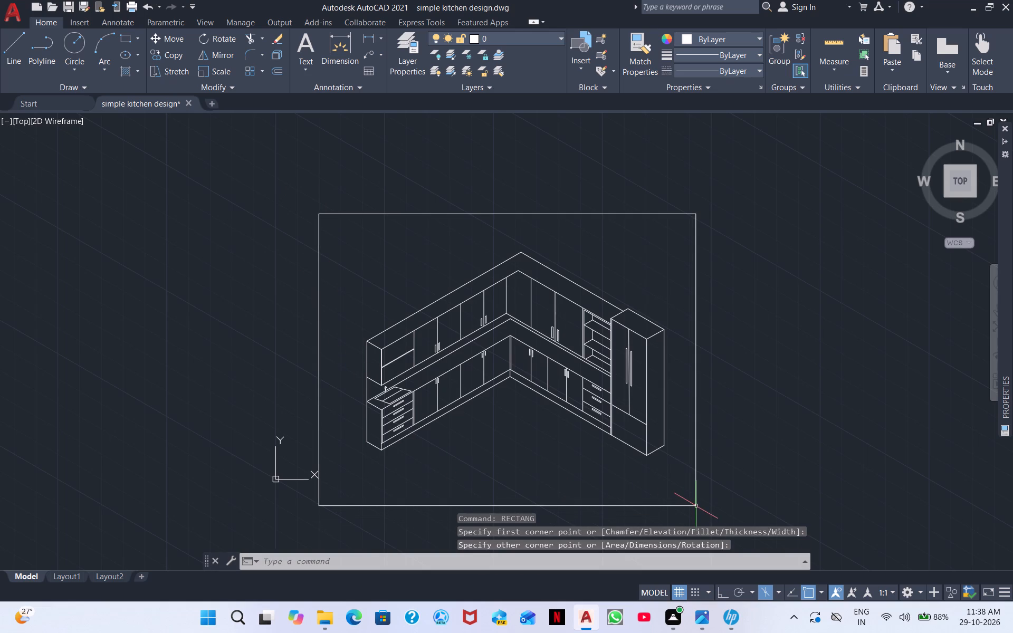
Offset the rectangular frame outward by 10 units to make a double border around the kitchen.
type("o")
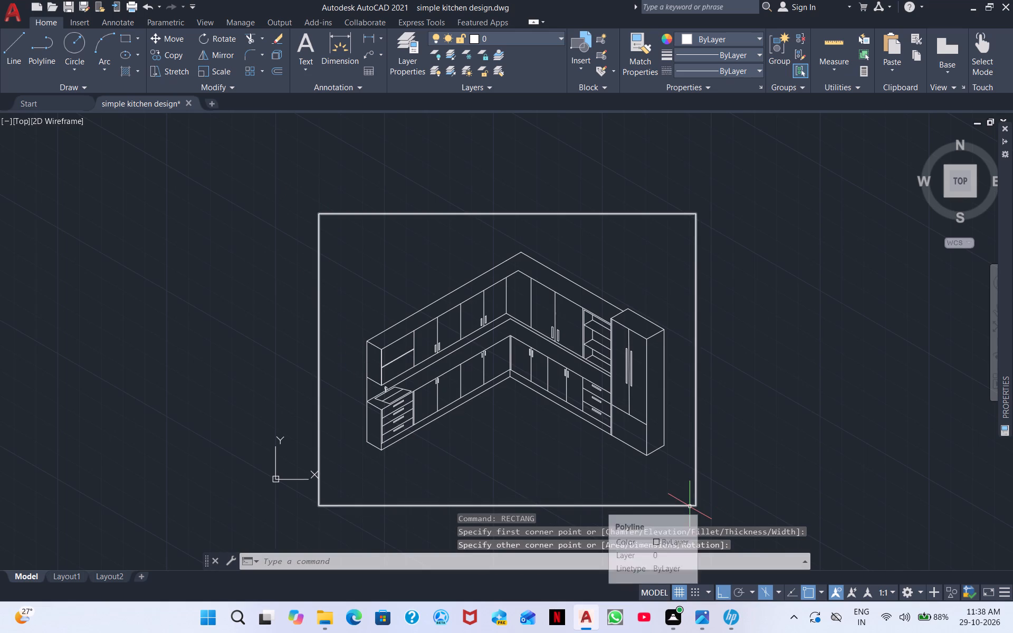
key("space")
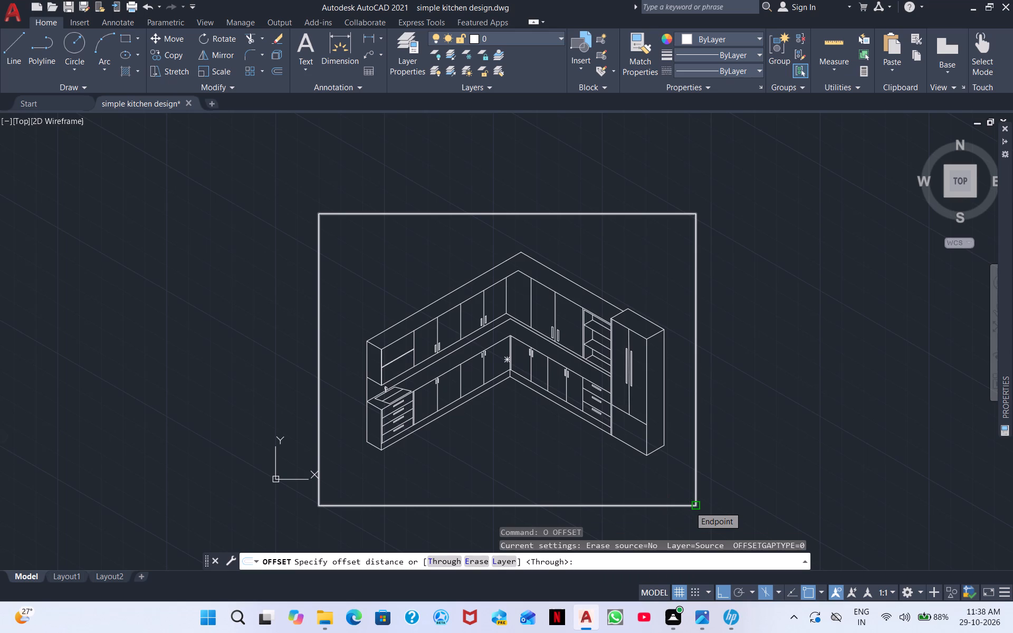
type("10")
key("Return")
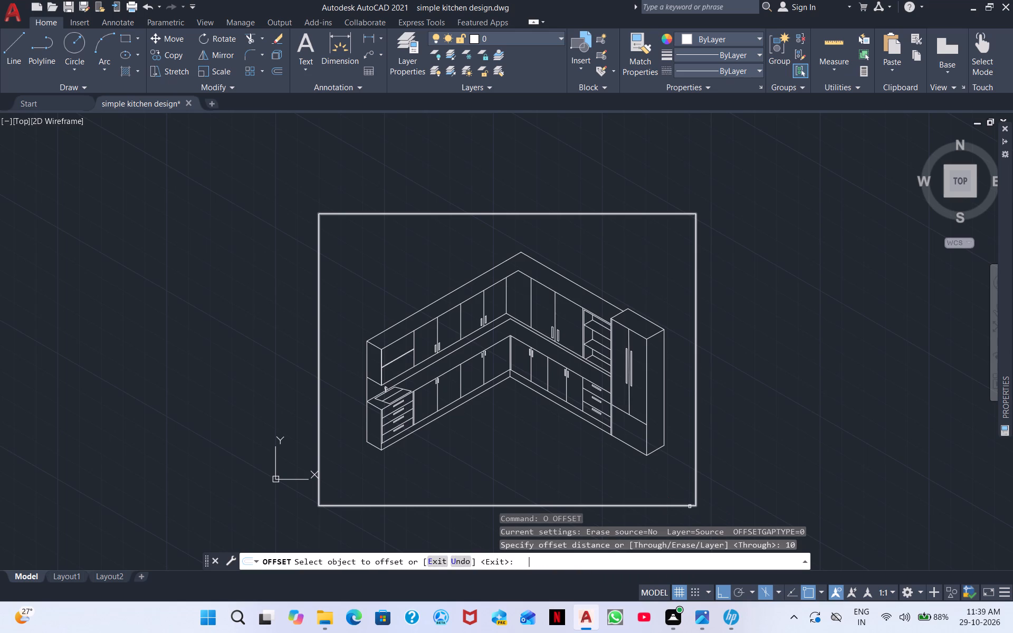
left_click(447, 506)
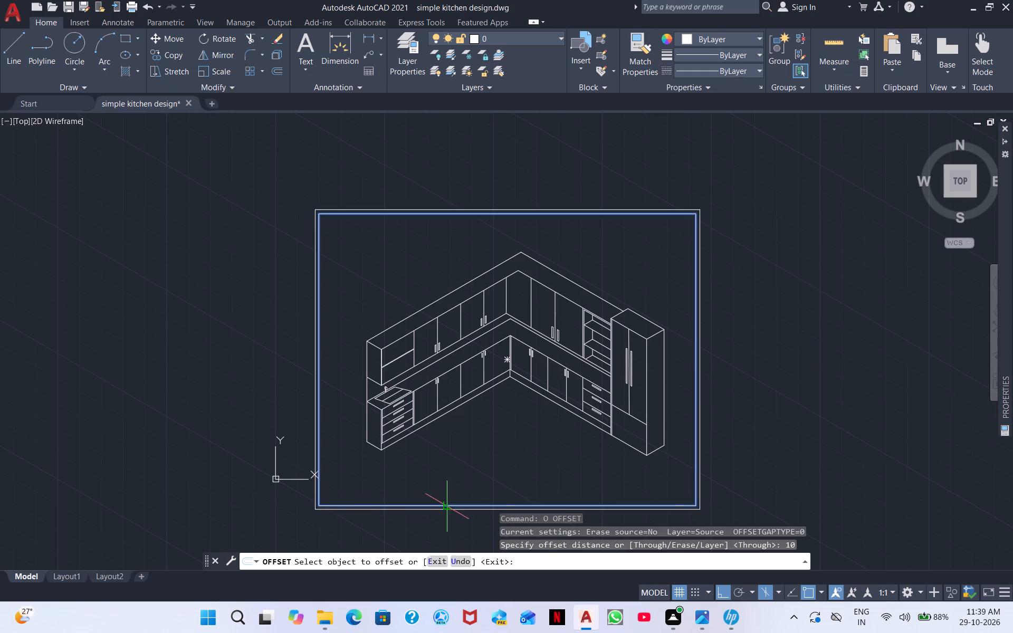
left_click(448, 517)
scroll(447, 510, "down", 1)
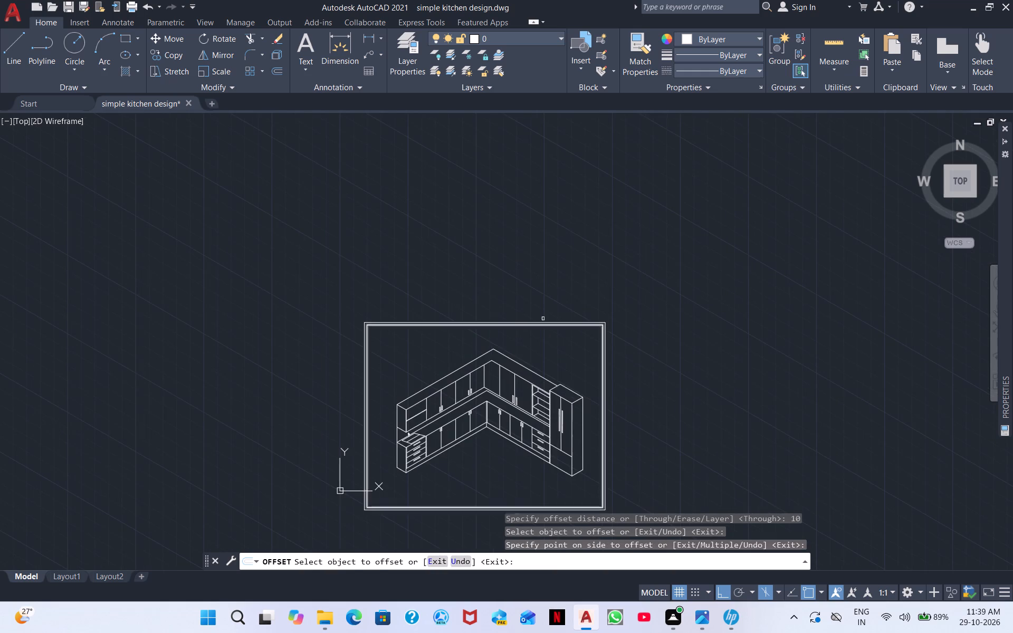
scroll(571, 335, "up", 1)
middle_click_drag(775, 320, 783, 239)
middle_click_drag(788, 286, 787, 242)
middle_click_drag(796, 281, 791, 254)
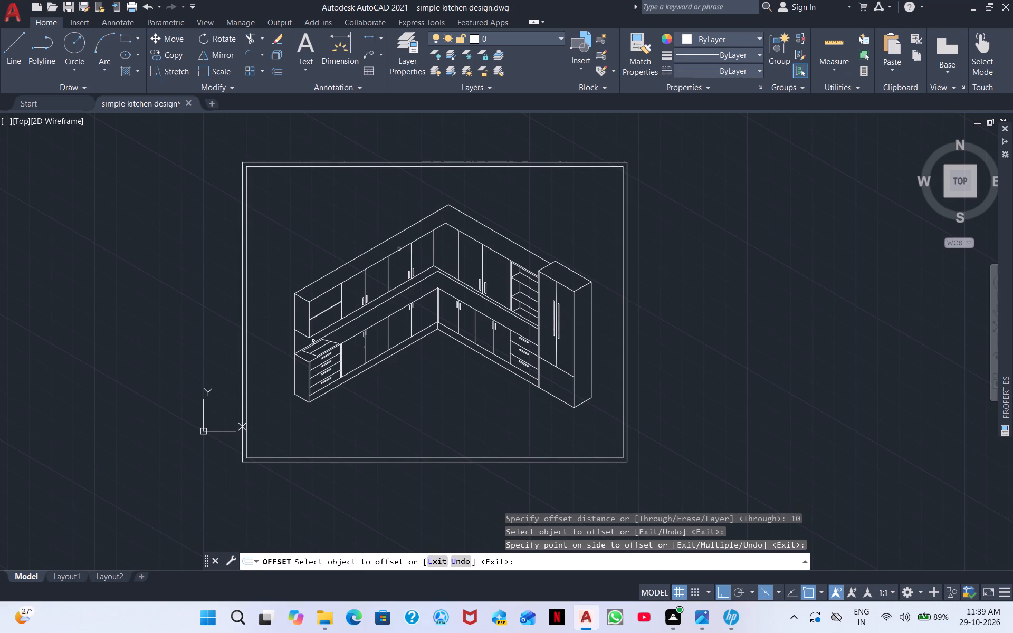
key("Escape")
key("Escape")
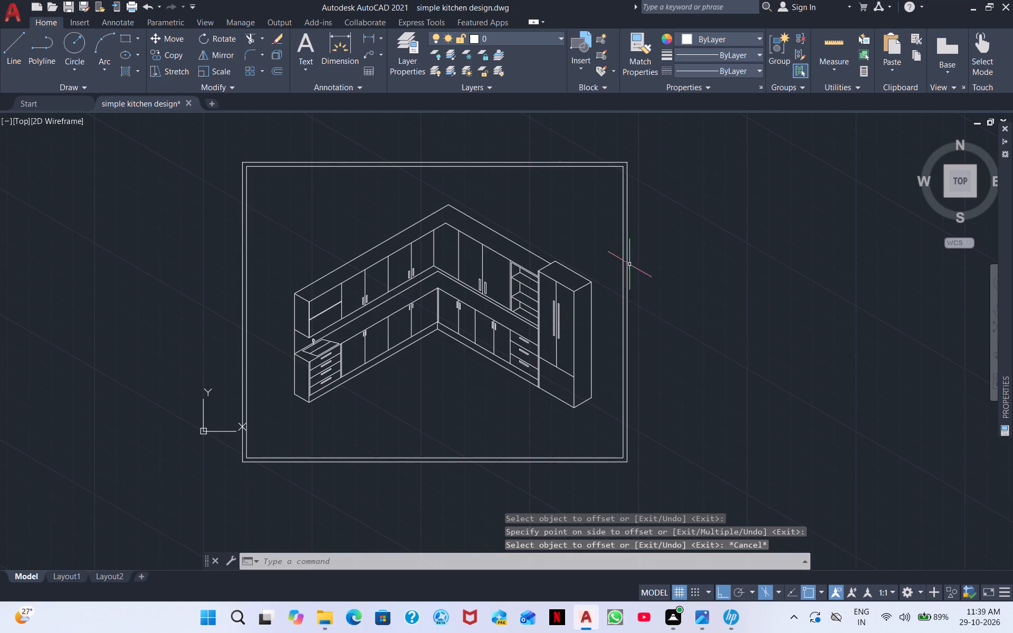
Erase the lengthwise line running through the middle of the sink outline on the countertop.
middle_click_drag(648, 339, 592, 253)
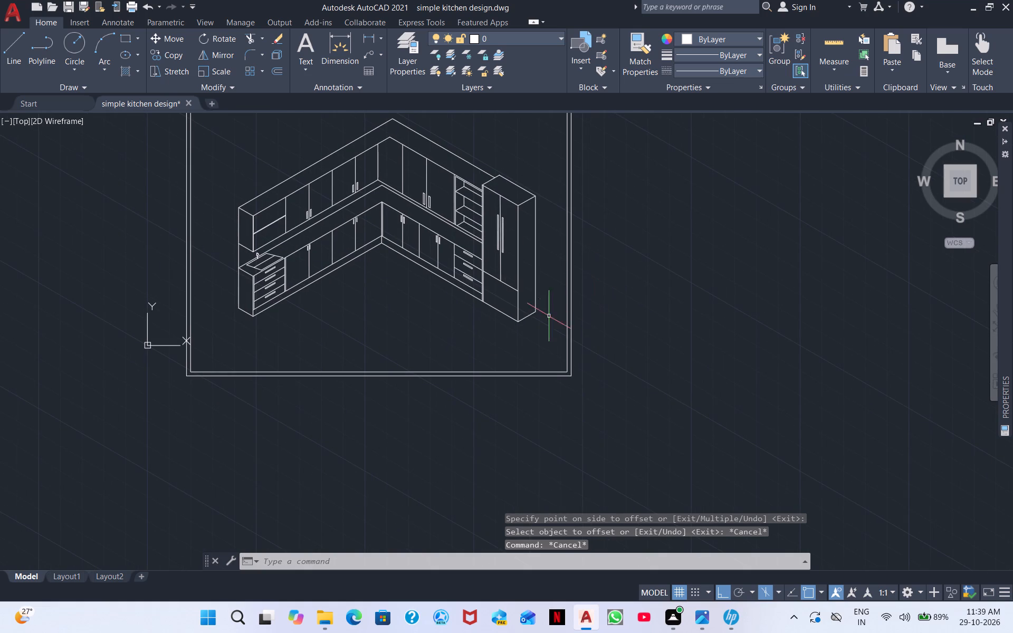
middle_click_drag(370, 302, 365, 381)
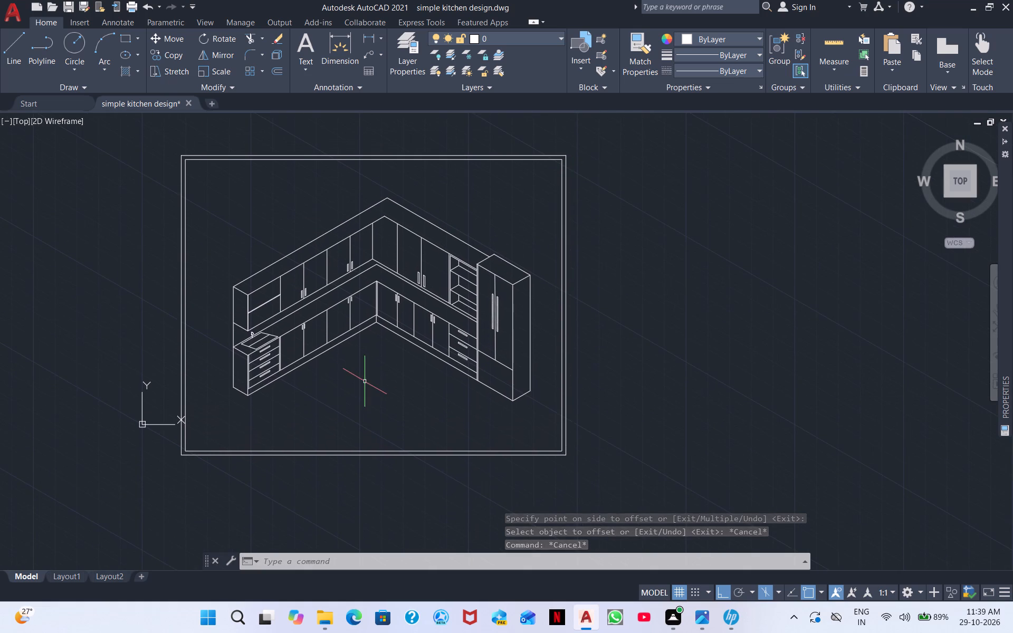
scroll(256, 333, "up", 4)
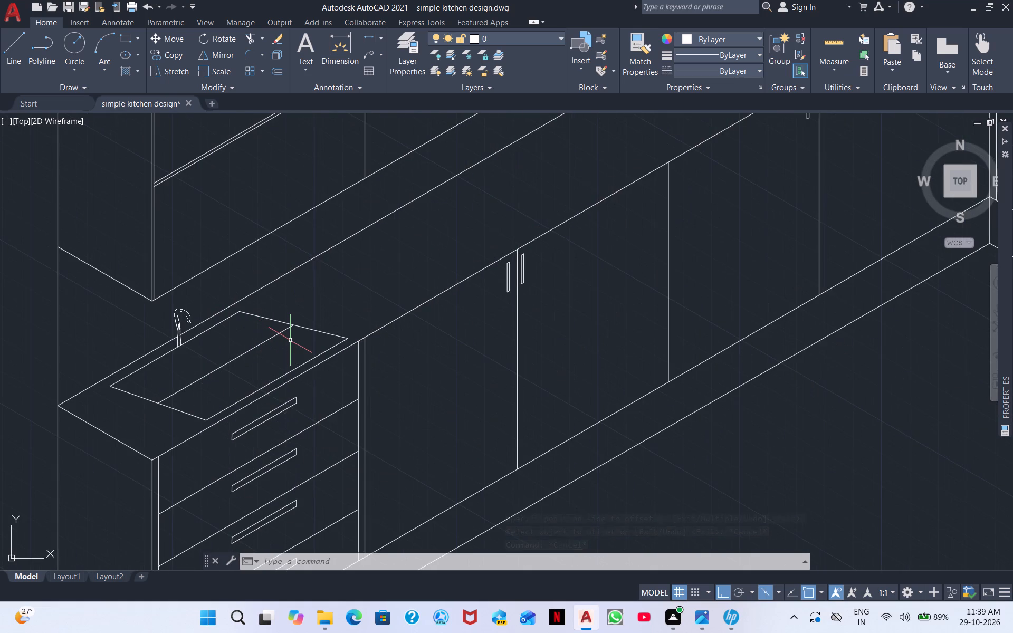
scroll(294, 341, "down", 1)
scroll(310, 337, "up", 1)
middle_click_drag(341, 319, 277, 366)
middle_click_drag(278, 358, 361, 273)
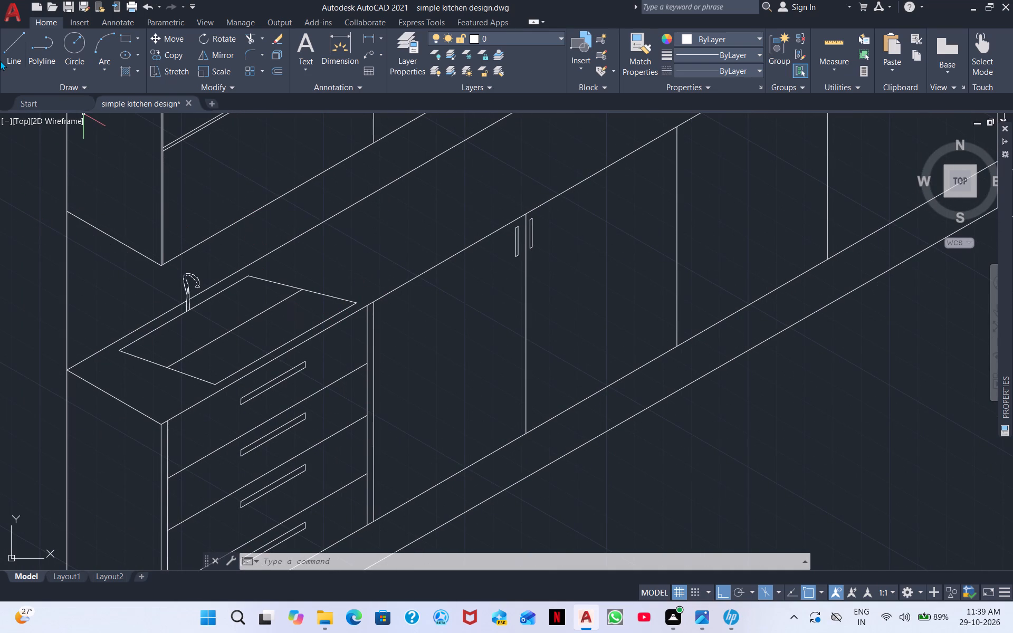
double_click(243, 330)
left_click(235, 320)
right_click(235, 320)
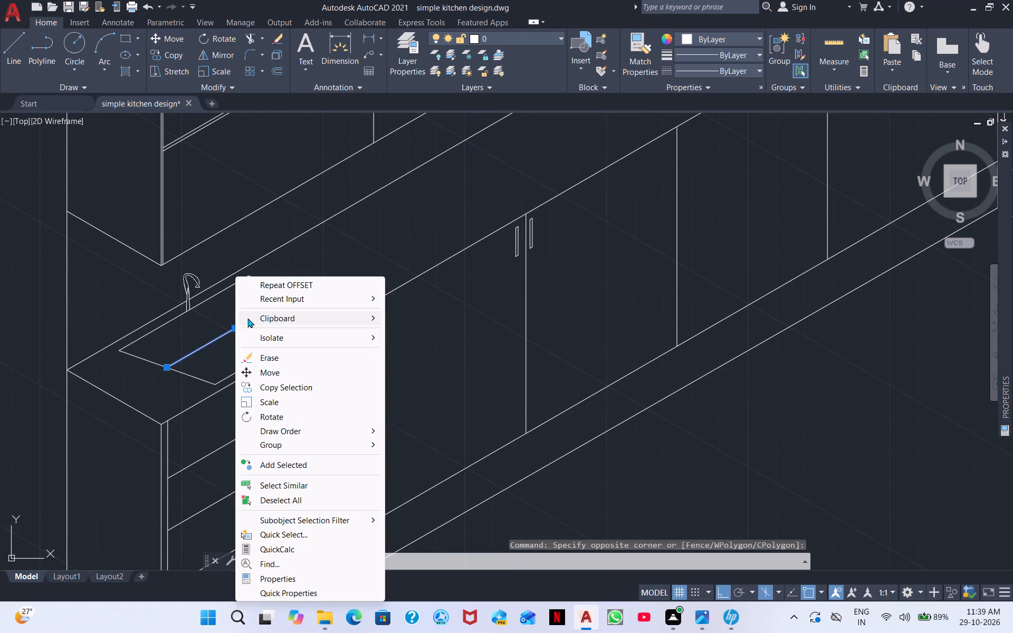
left_click(289, 354)
Add the single-line text "SIMPLE KITCHEN DESIGN" below the kitchen inside the border, with height 25 and rotation 0.
scroll(419, 387, "down", 1)
scroll(539, 409, "down", 1)
middle_click_drag(559, 406, 406, 360)
scroll(404, 357, "down", 1)
middle_click_drag(550, 395, 465, 367)
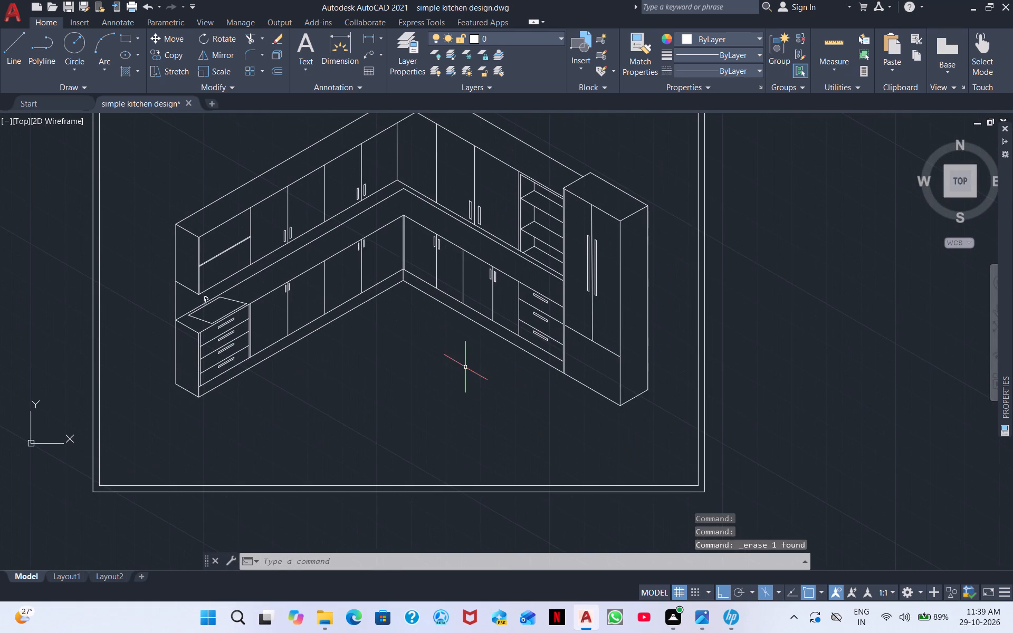
middle_click_drag(421, 447, 475, 256)
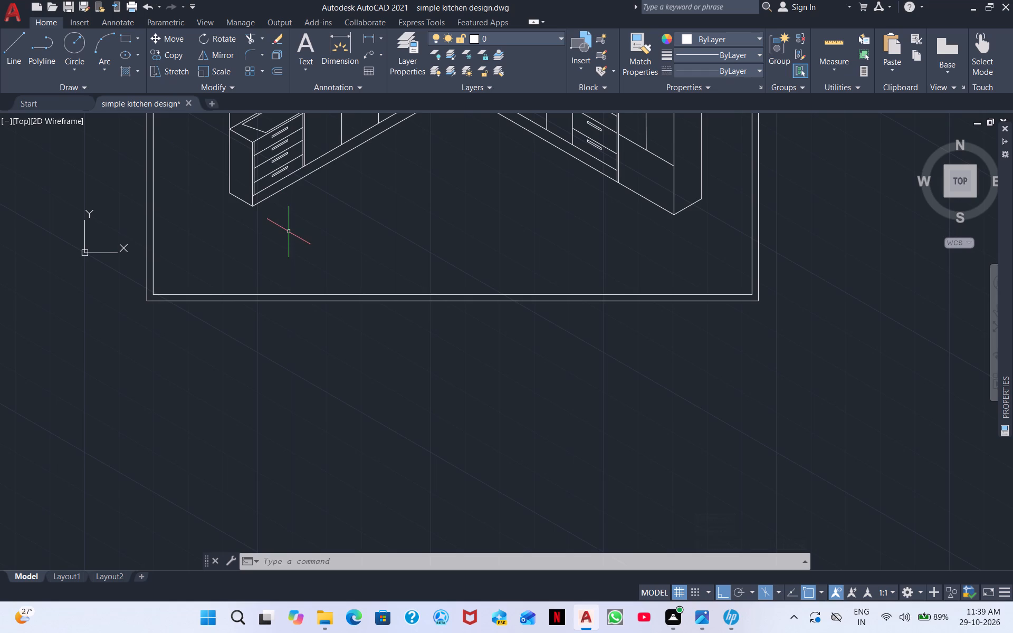
key("s")
key("Escape")
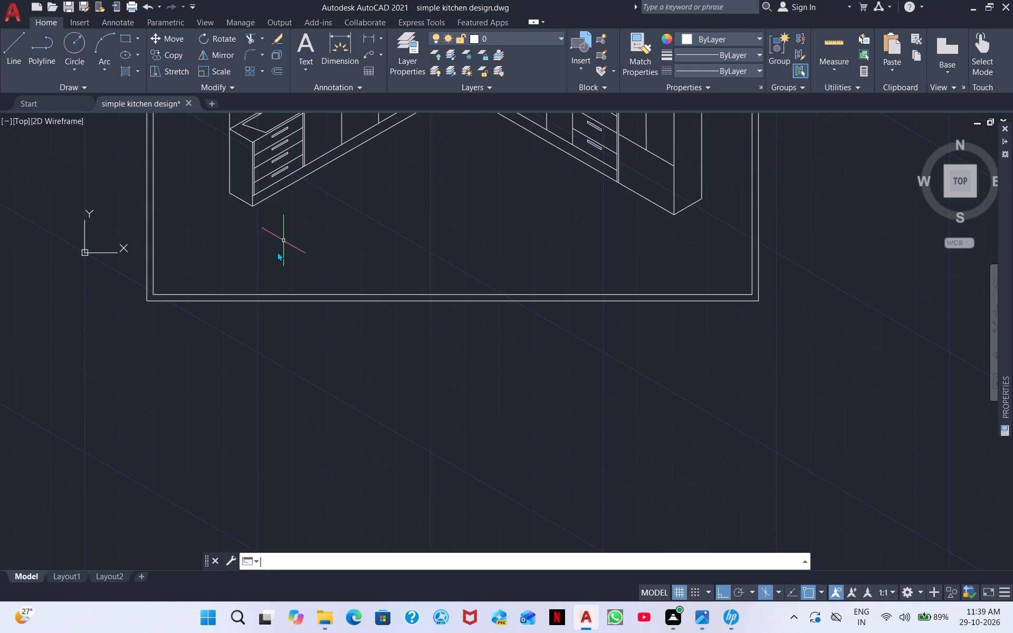
type("dt")
key("space")
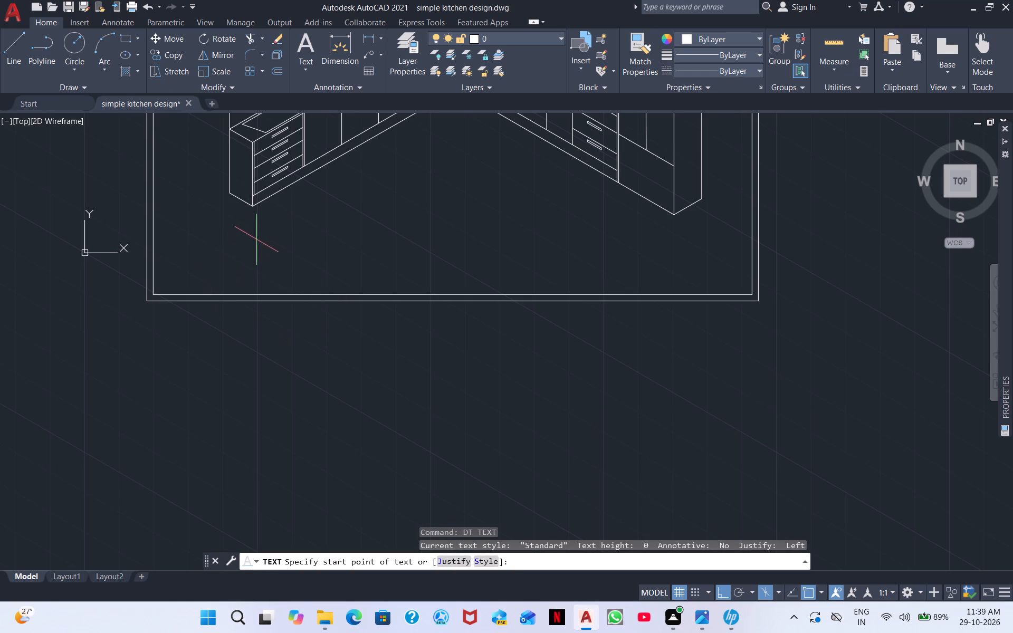
left_click(267, 224)
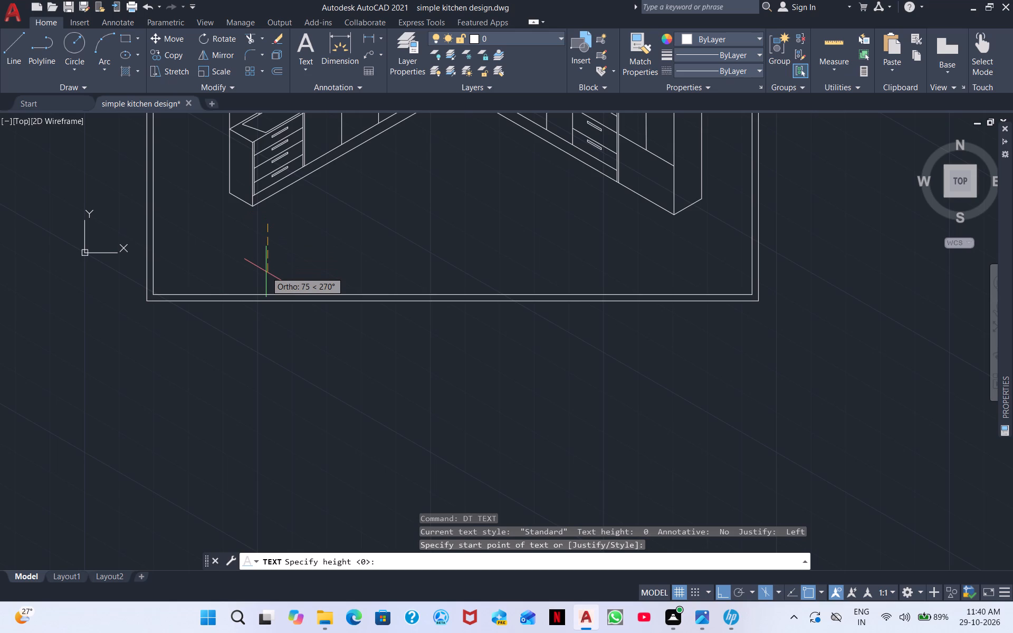
type("100")
key("BackSpace")
key("BackSpace")
key("BackSpace")
type("50")
key("BackSpace")
key("BackSpace")
type("25")
key("Return")
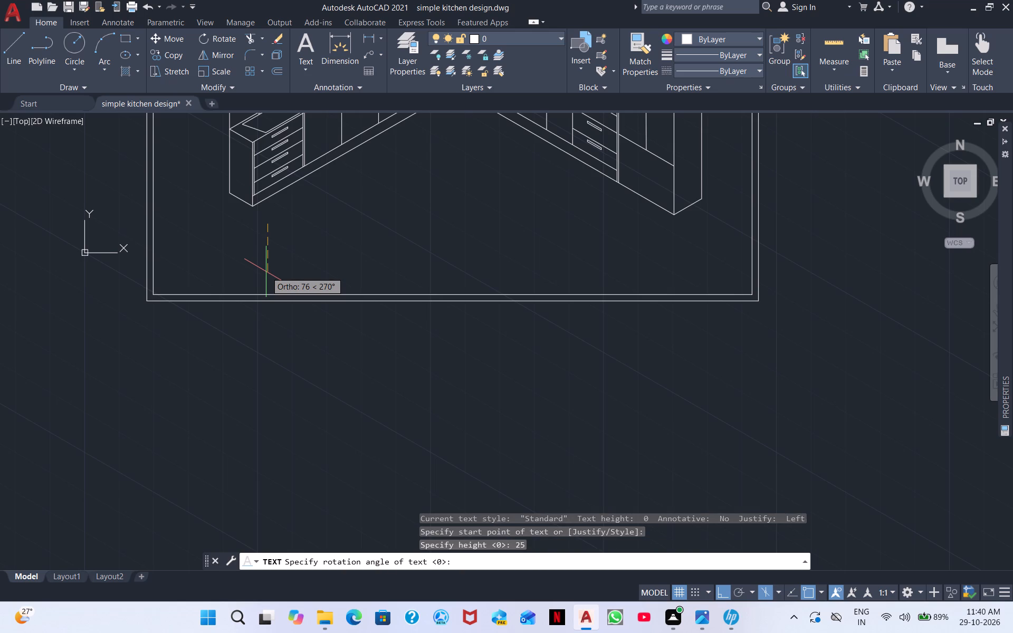
key("Return")
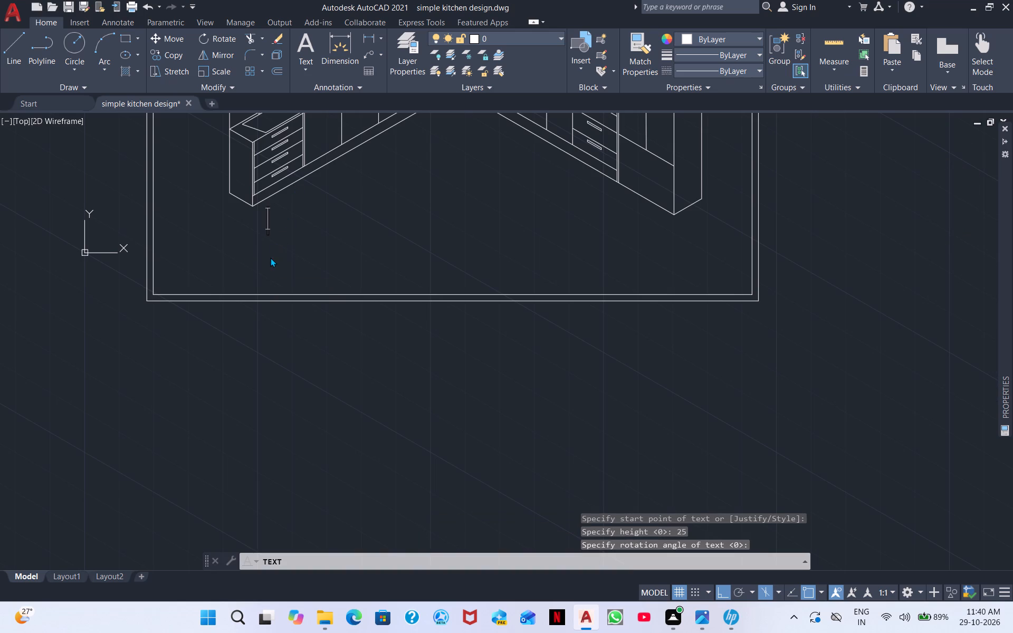
left_click(266, 257)
left_click(269, 266)
type("SIM")
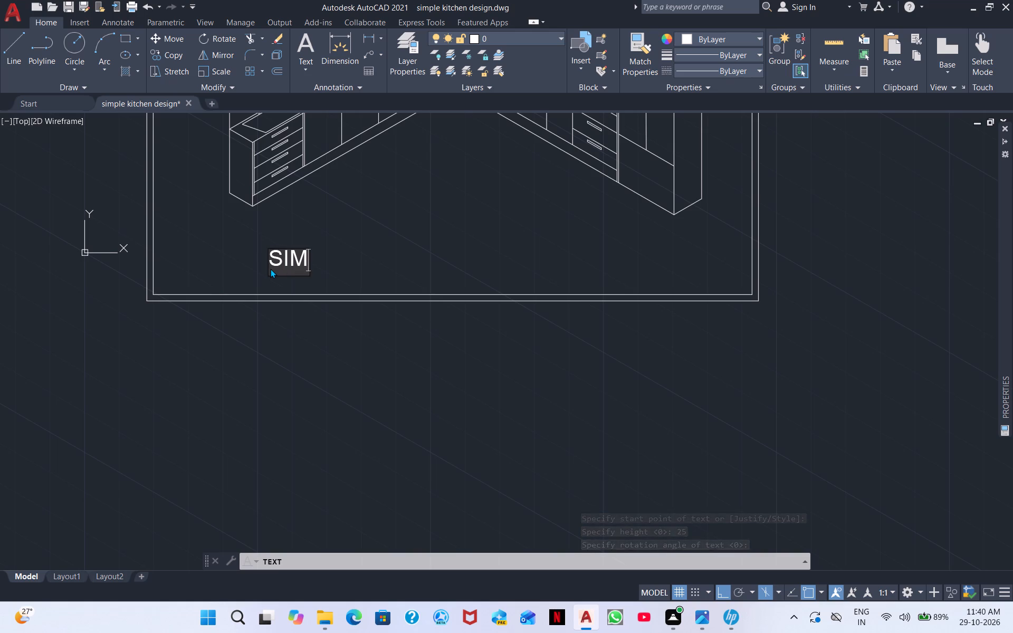
type("PLE KITCHEN DESIGN")
left_click(319, 396)
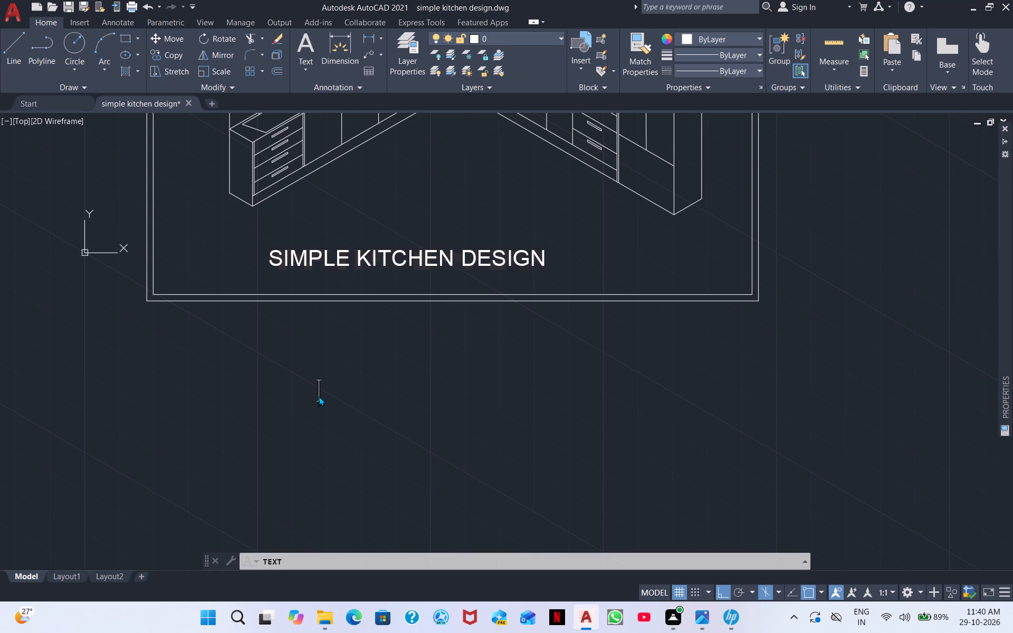
scroll(334, 338, "down", 1)
key("Escape")
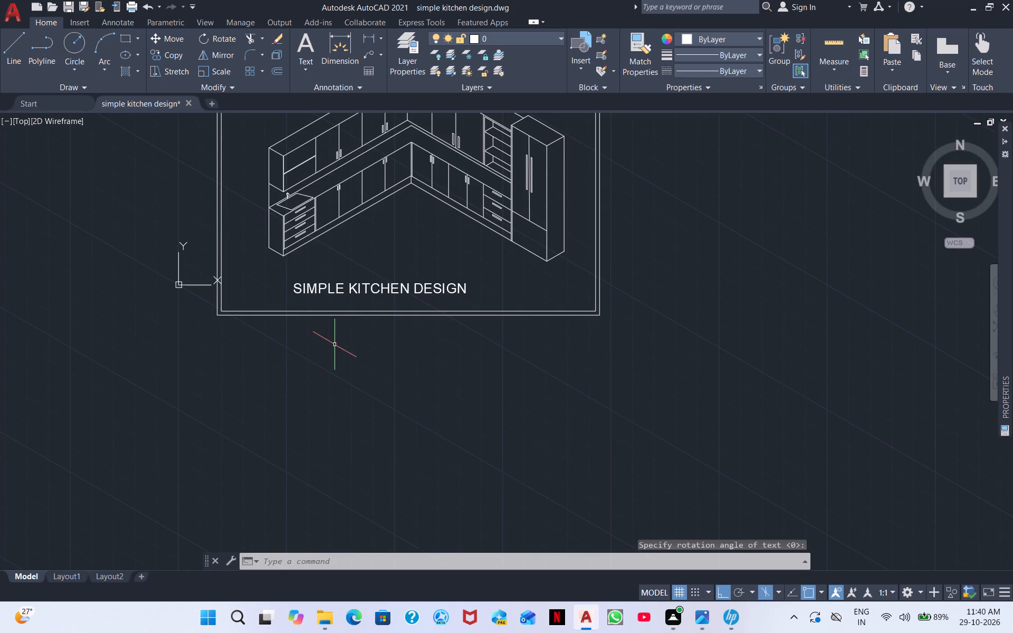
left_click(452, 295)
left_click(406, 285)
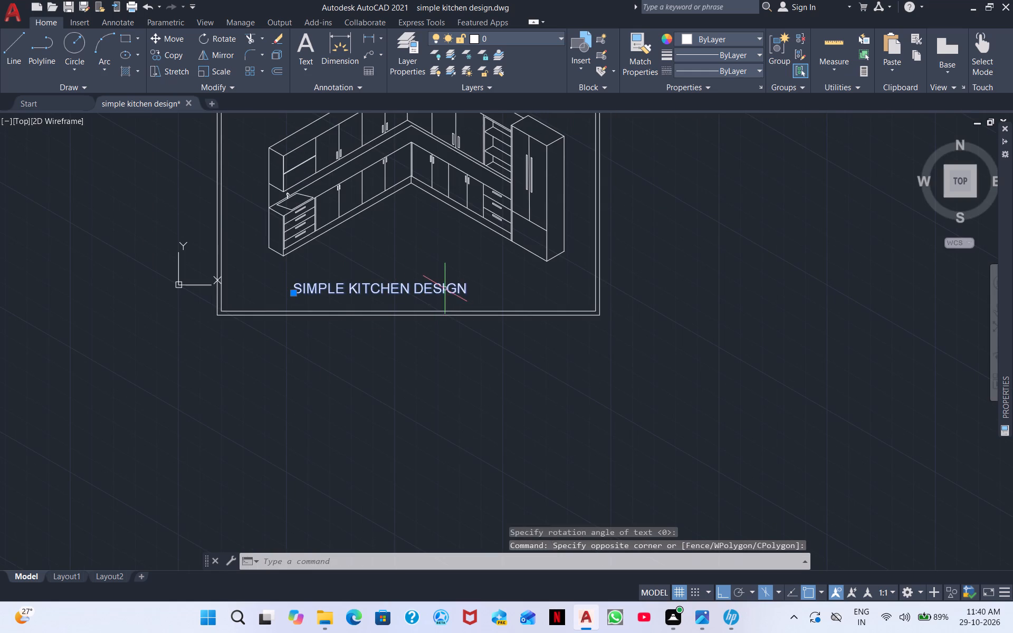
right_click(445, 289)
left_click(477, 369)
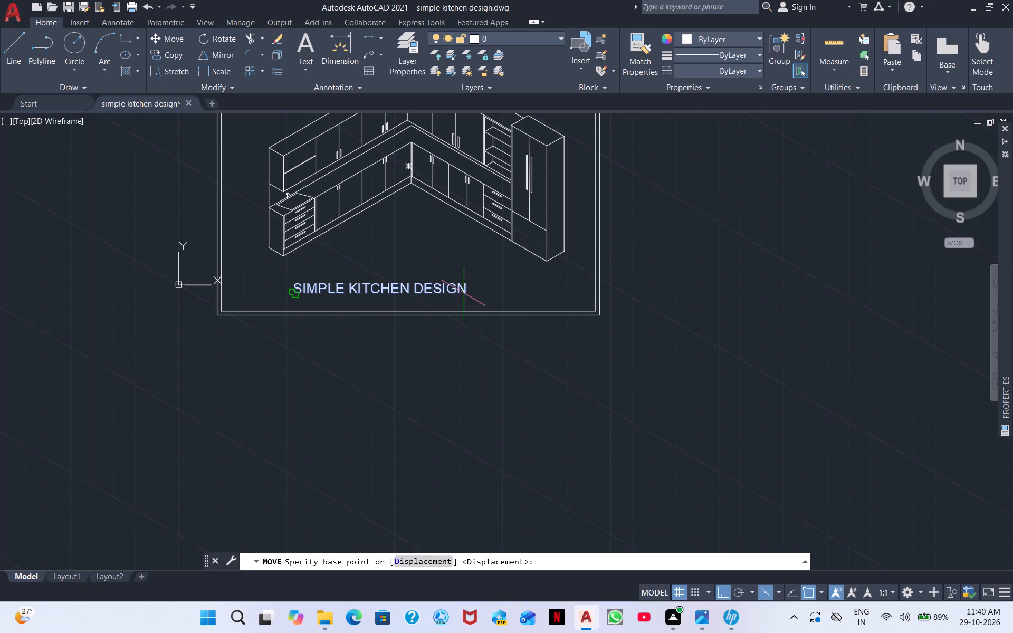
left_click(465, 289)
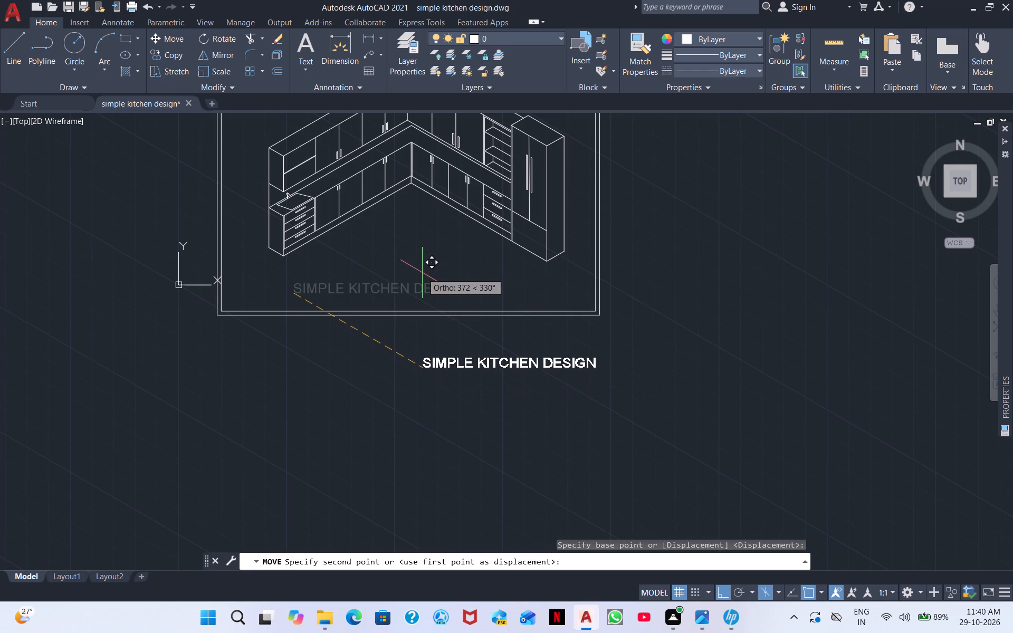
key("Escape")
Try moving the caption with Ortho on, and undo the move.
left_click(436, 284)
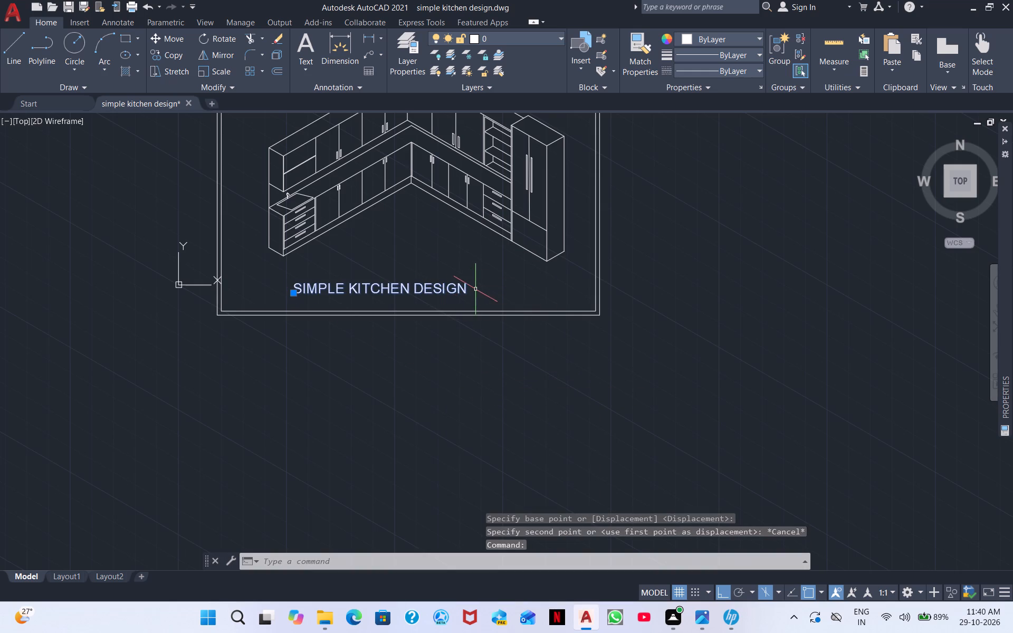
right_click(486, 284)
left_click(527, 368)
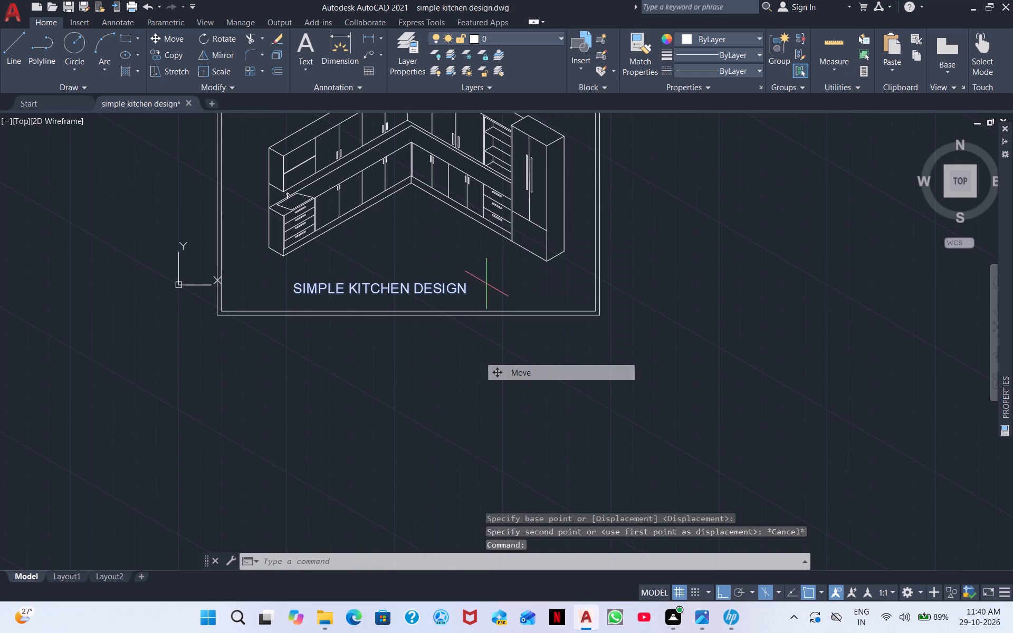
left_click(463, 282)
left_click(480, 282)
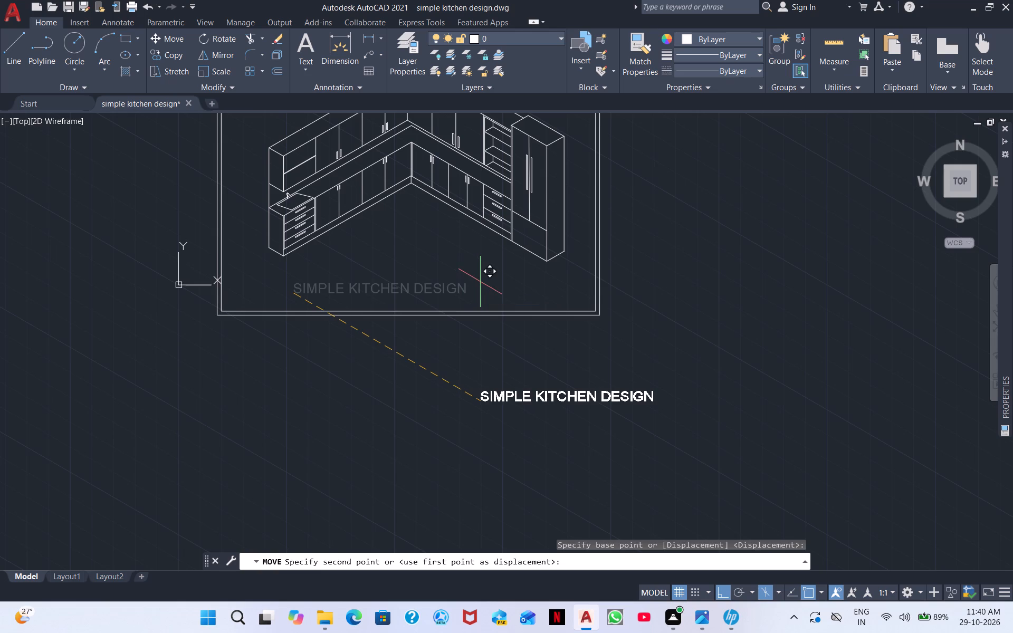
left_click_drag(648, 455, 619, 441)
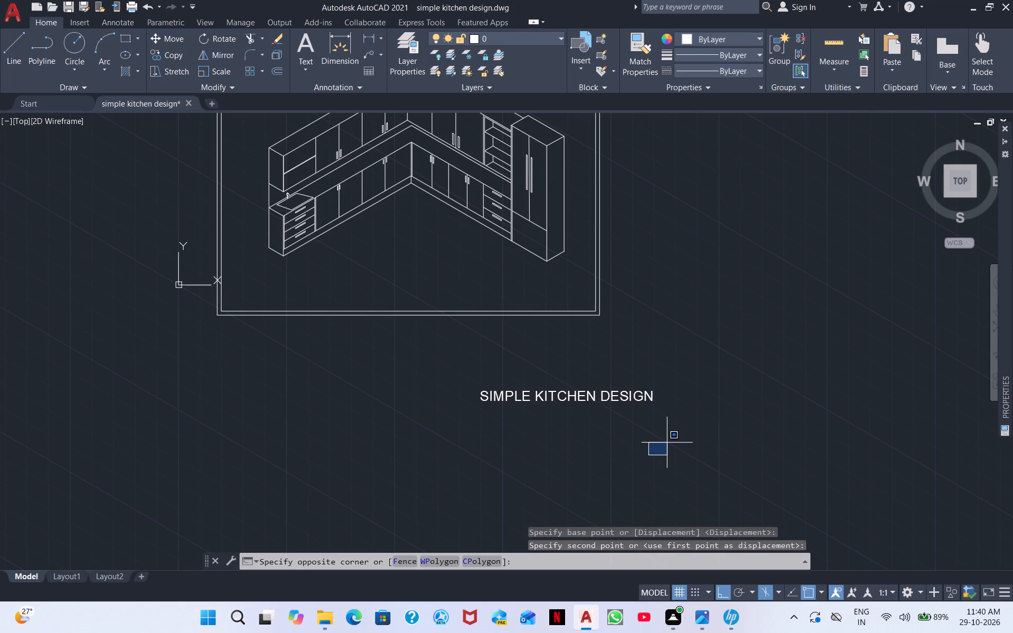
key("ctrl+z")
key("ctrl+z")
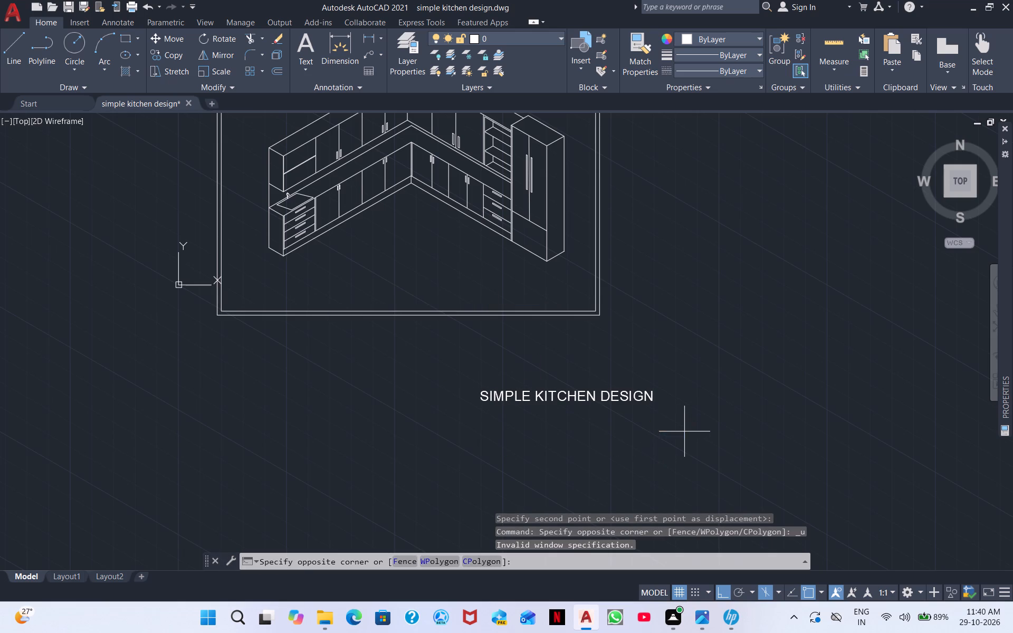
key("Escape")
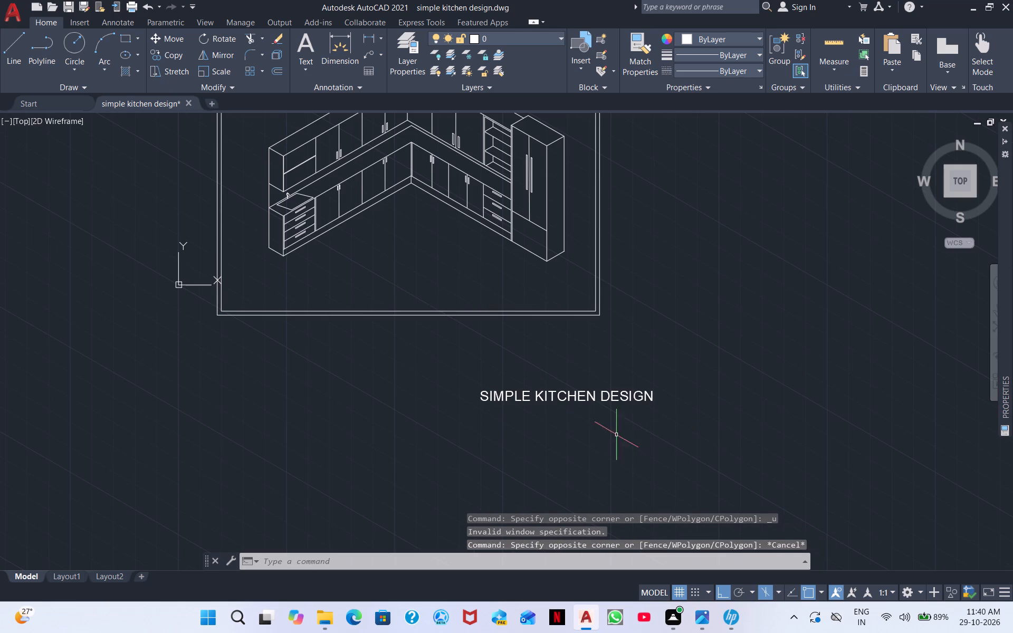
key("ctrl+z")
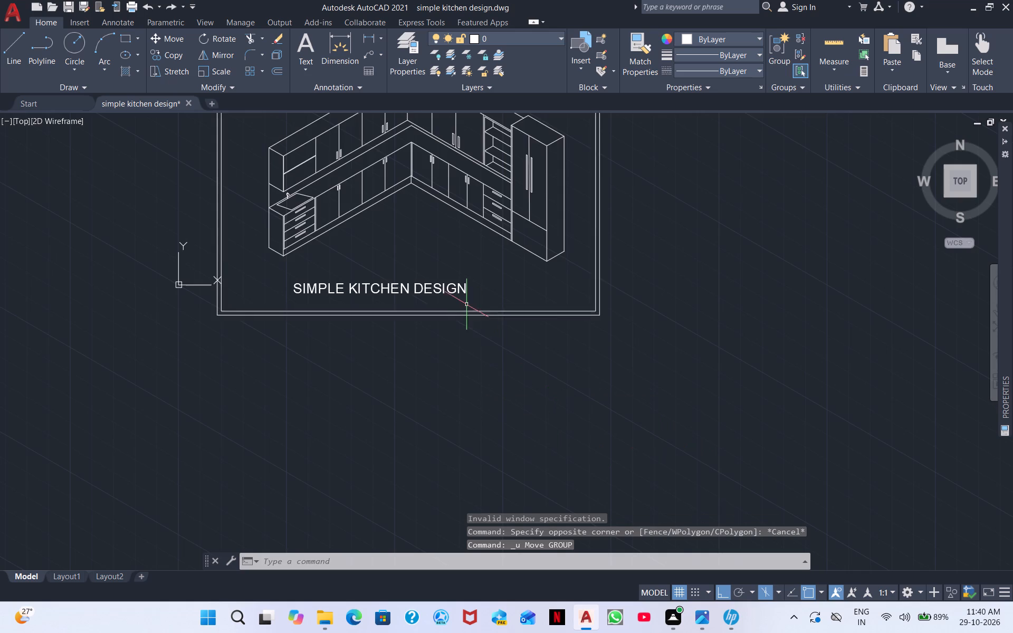
Turn Ortho off and move the caption "SIMPLE KITCHEN DESIGN" horizontally to roughly centre it beneath the kitchen inside the border.
scroll(466, 304, "up", 2)
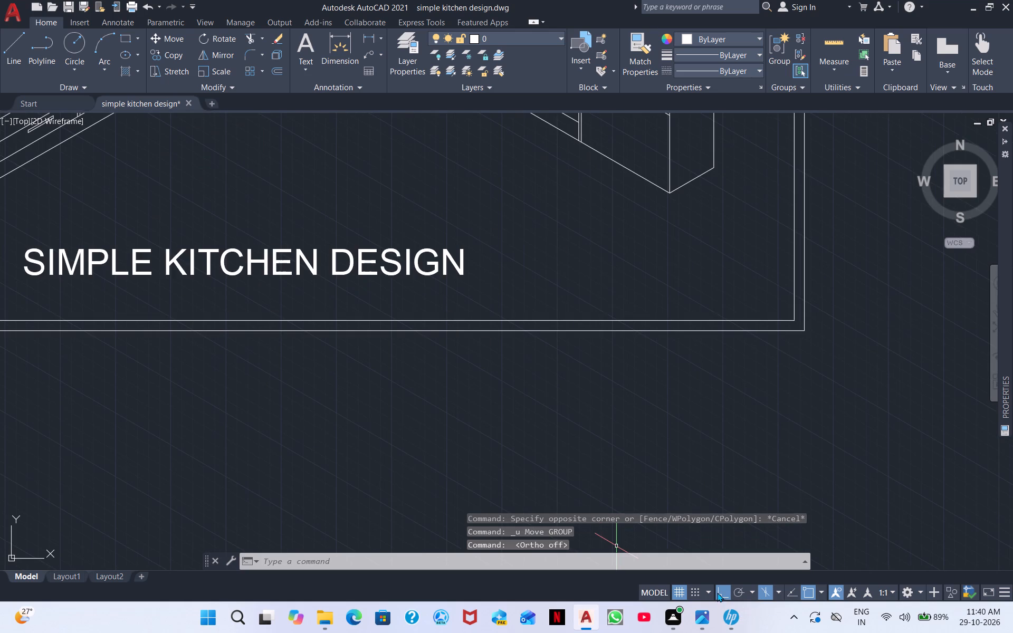
left_click(717, 592)
left_click_drag(306, 289, 276, 273)
left_click(212, 233)
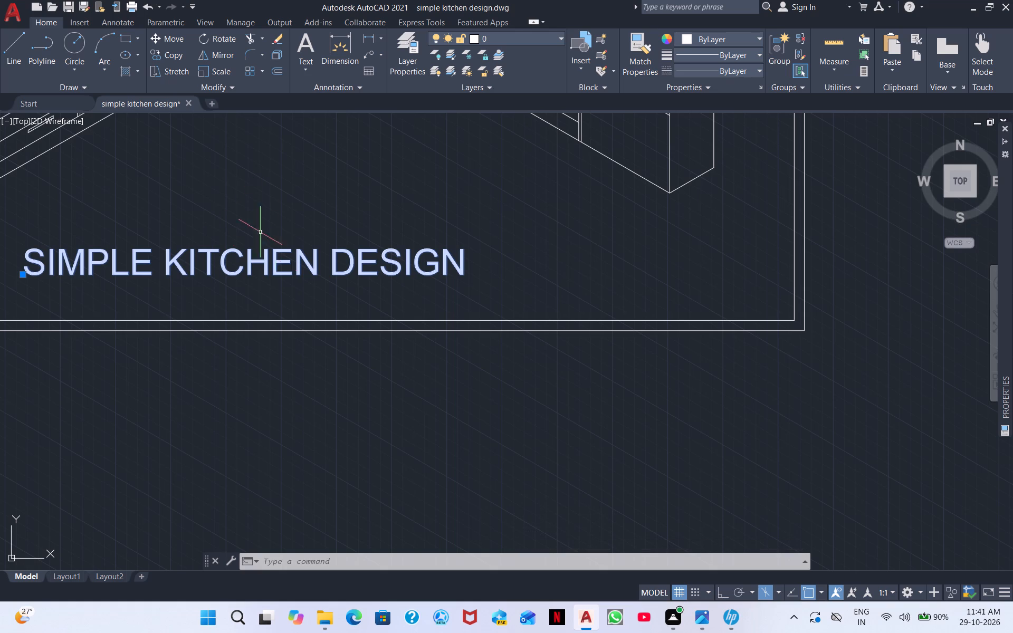
right_click(455, 248)
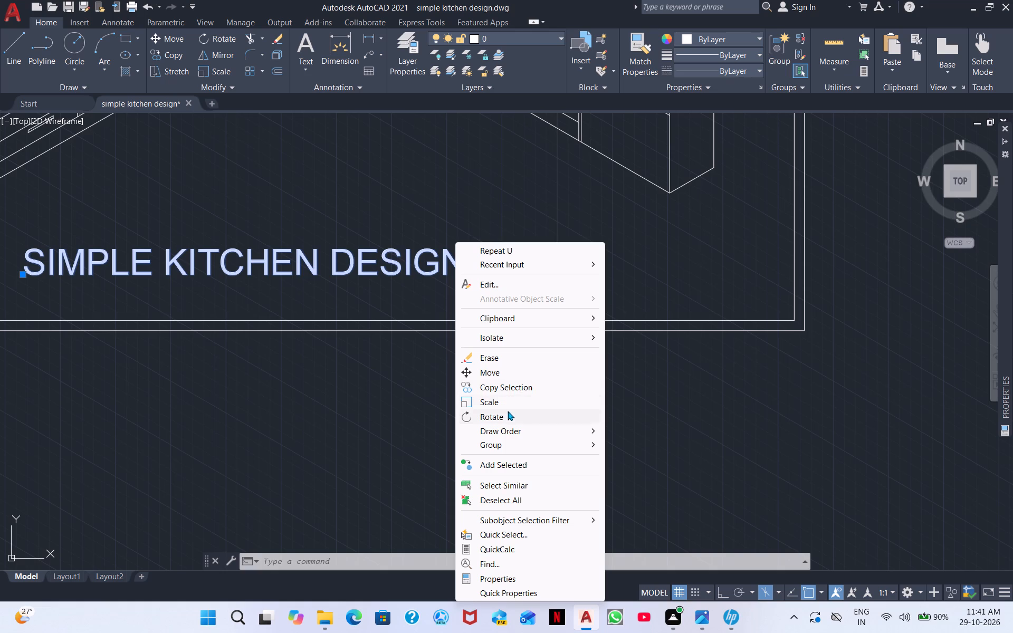
left_click(508, 373)
left_click(468, 261)
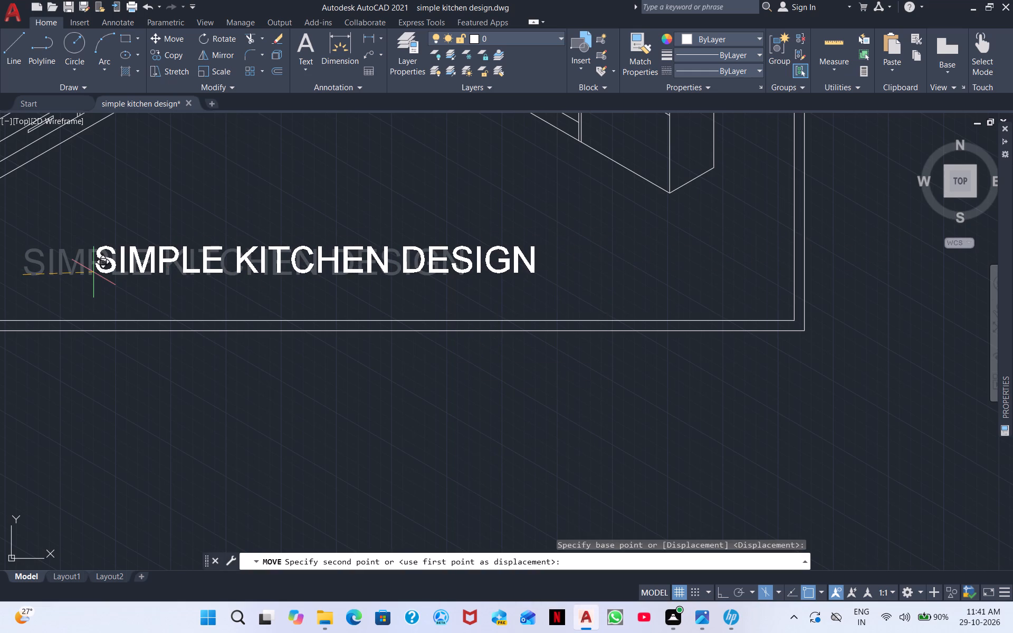
left_click(93, 272)
Examine the whole framed kitchen drawing and the placement of its caption within the double border.
scroll(155, 287, "down", 1)
middle_click_drag(301, 294, 283, 377)
scroll(283, 377, "down", 1)
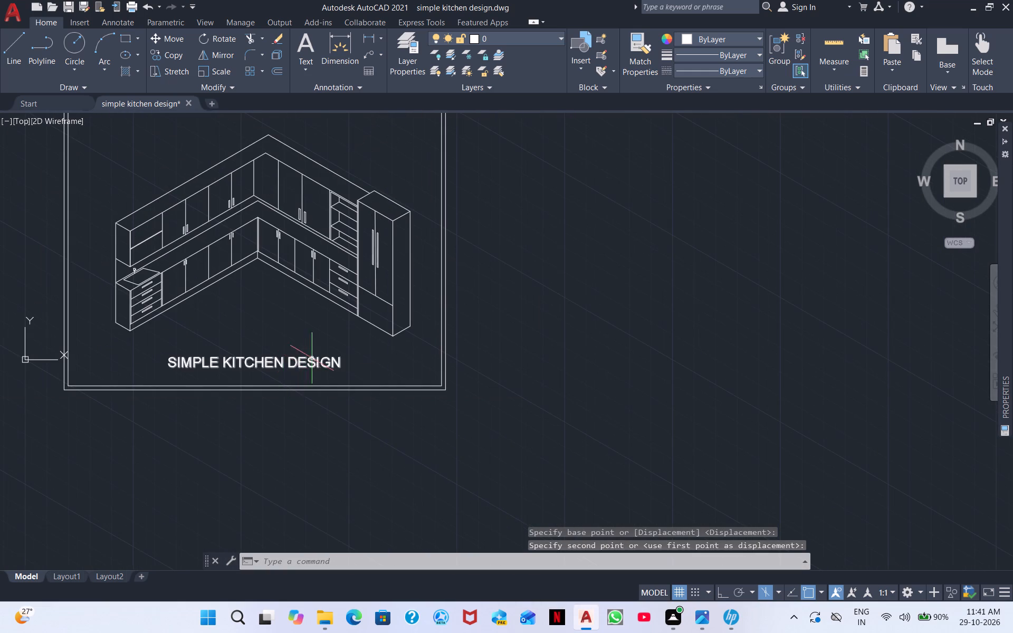
middle_click(377, 343)
scroll(377, 343, "down", 1)
scroll(397, 330, "up", 1)
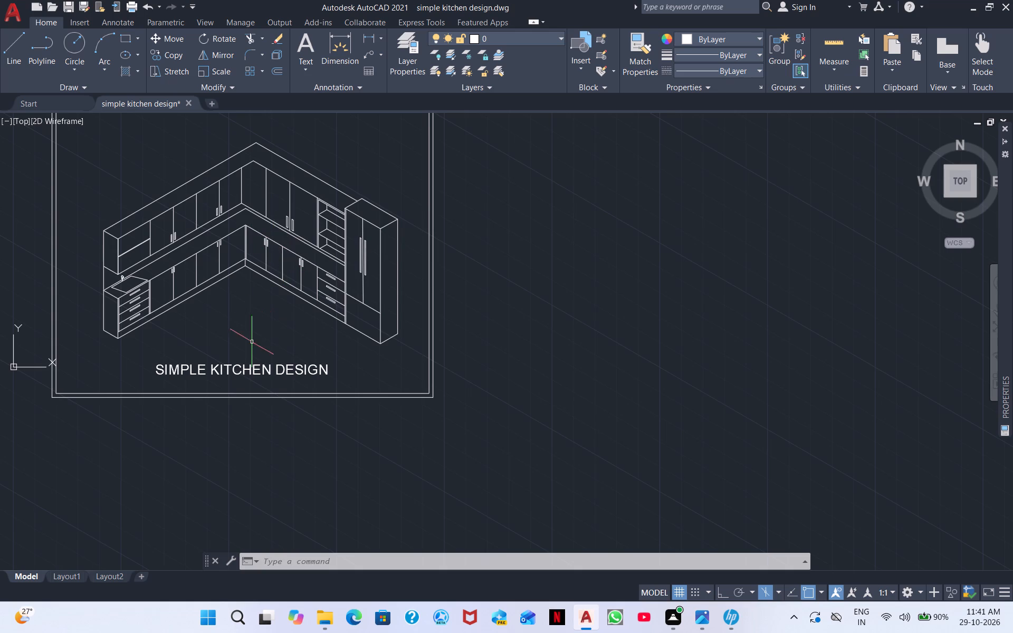
scroll(254, 299, "up", 2)
scroll(269, 309, "down", 2)
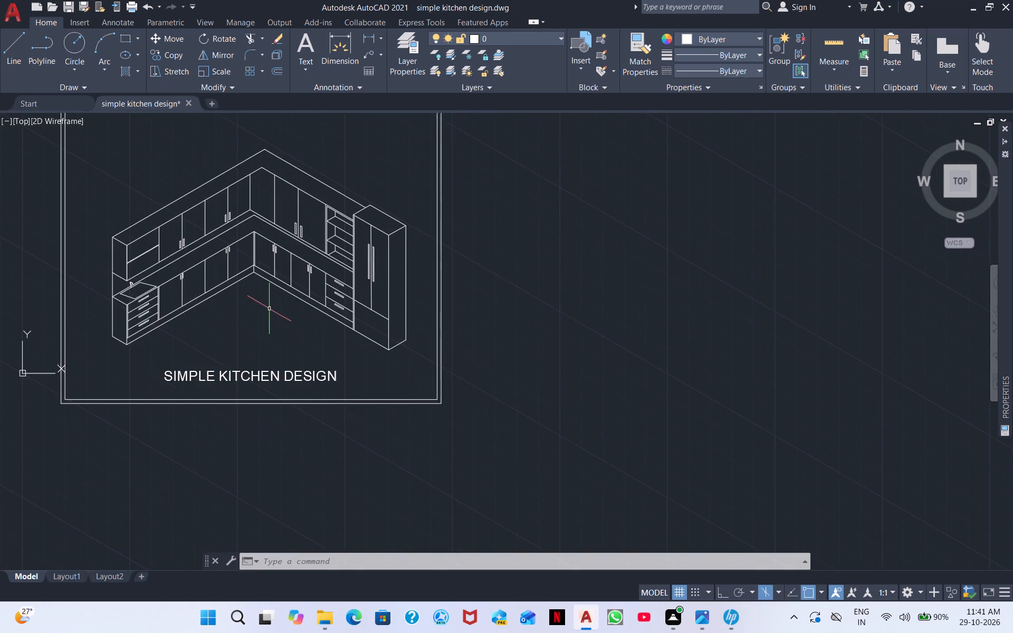
middle_click_drag(322, 308, 407, 311)
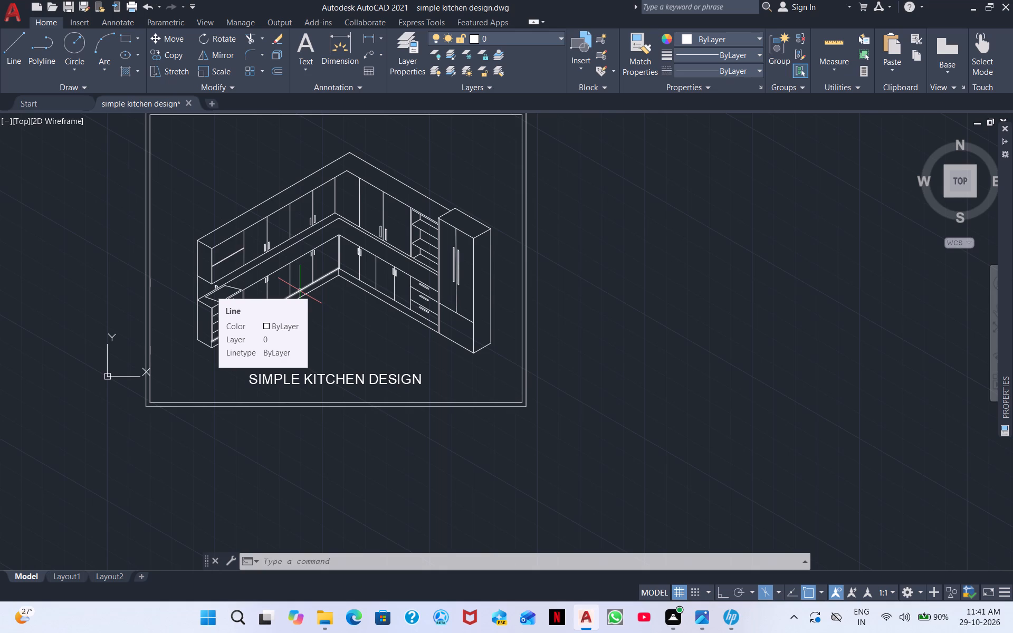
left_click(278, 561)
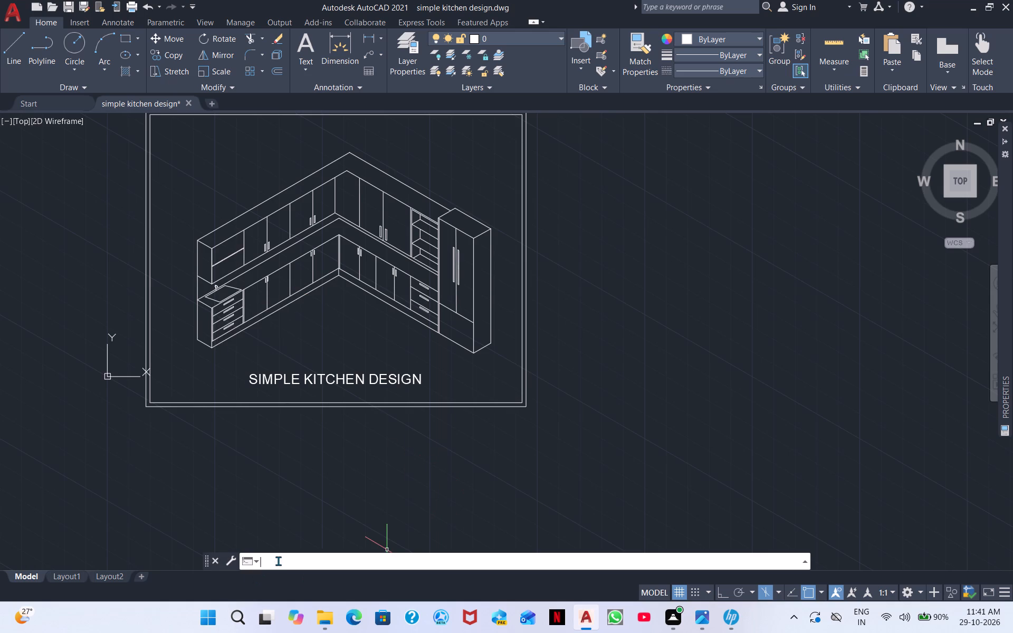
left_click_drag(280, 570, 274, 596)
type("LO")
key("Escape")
Select the whole framed kitchen drawing with its caption and save the drawing file.
scroll(511, 567, "down", 2)
scroll(456, 453, "down", 1)
left_click(540, 464)
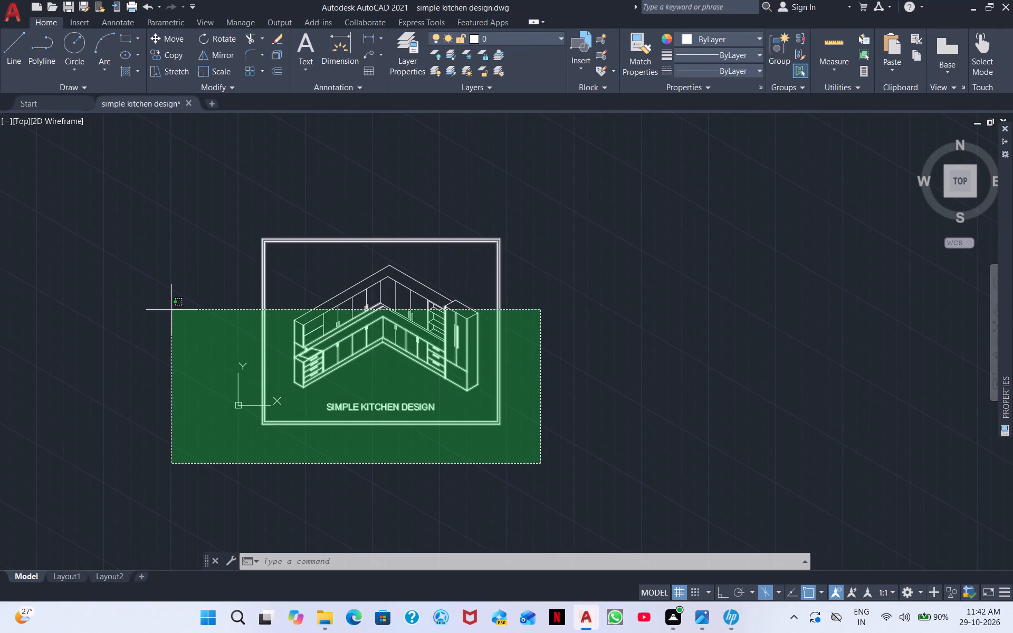
left_click(224, 209)
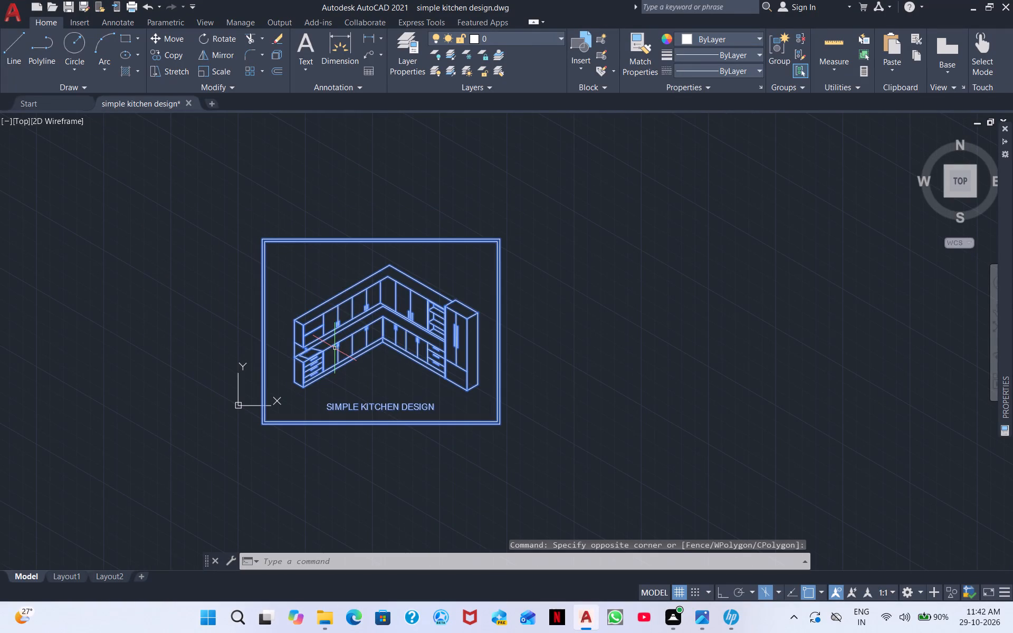
key("ctrl+s")
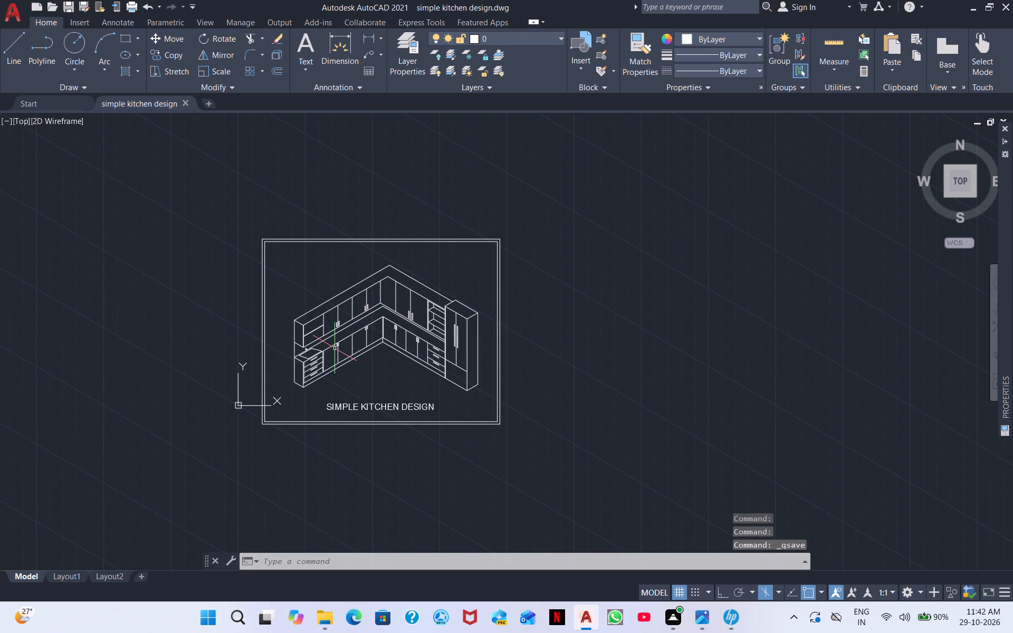
Set up the plot with the <Previous plot> page setup and a plot window enclosing the whole double border.
key("ctrl+p")
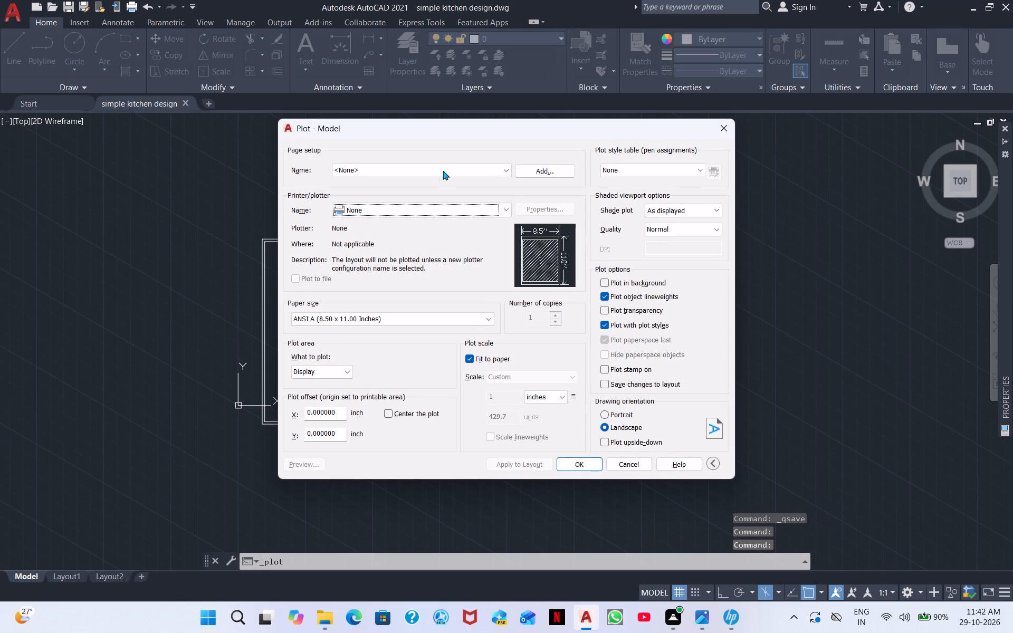
left_click(414, 168)
left_click(400, 188)
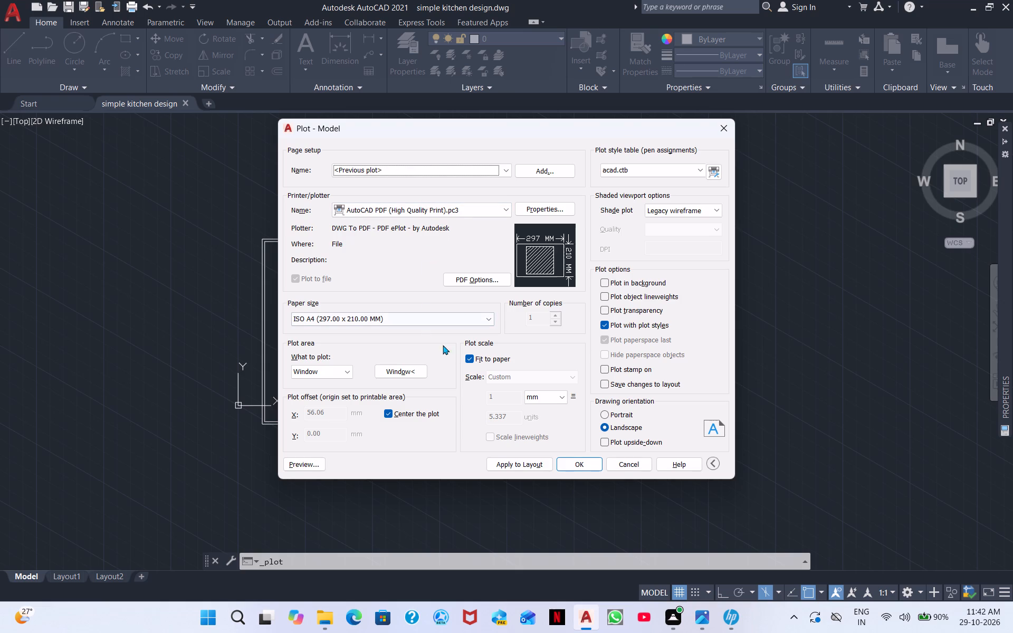
left_click(419, 366)
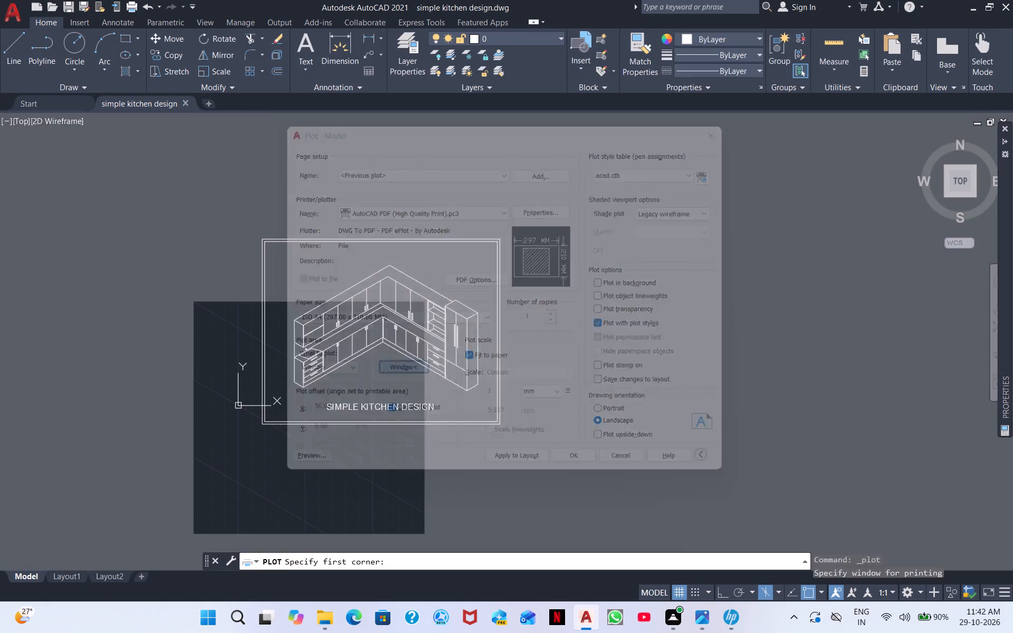
left_click(549, 472)
left_click(214, 173)
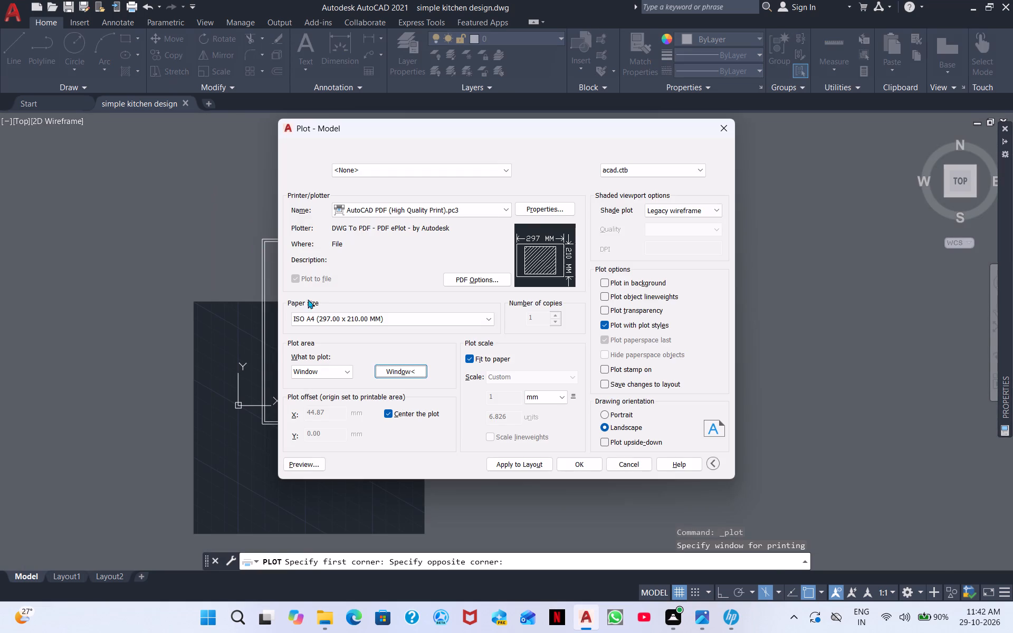
Preview the plot to examine the framed kitchen and caption on the sheet, and leave the preview.
left_click(300, 464)
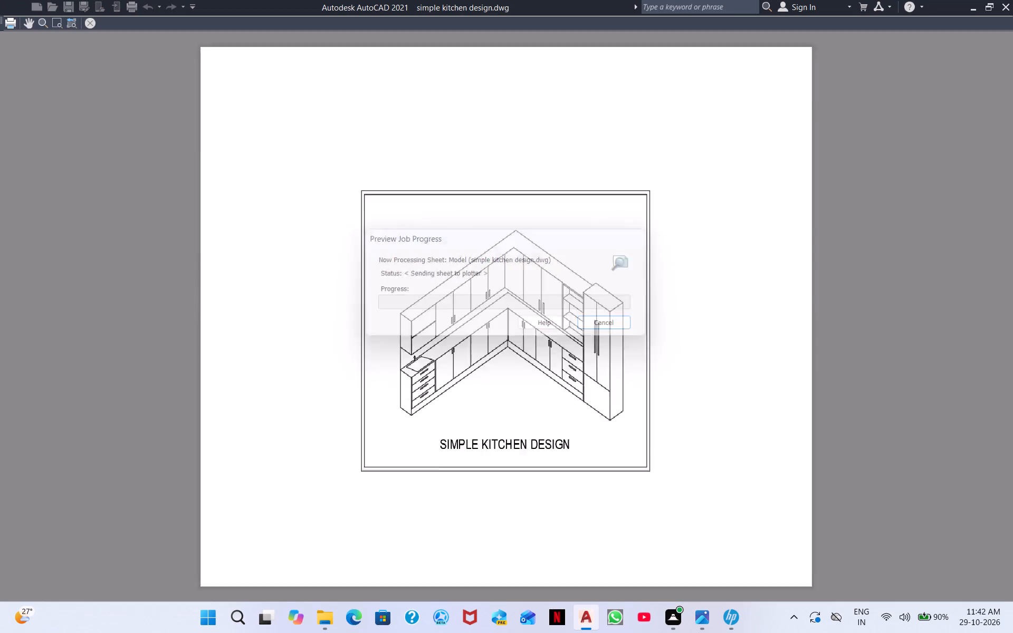
scroll(490, 362, "up", 3)
scroll(542, 388, "down", 1)
key("Return")
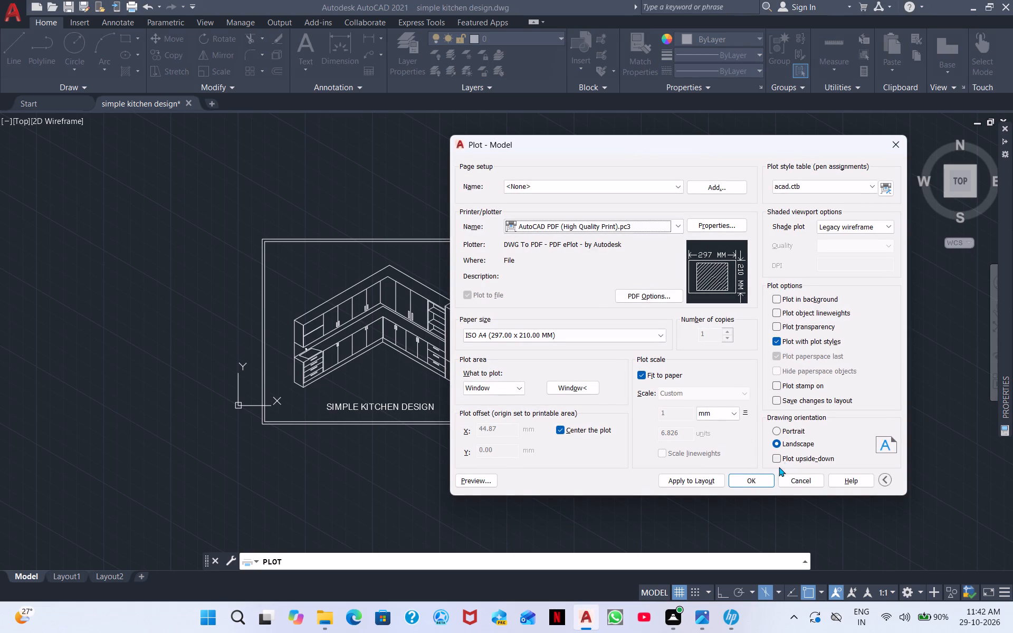
Plot the drawing to "simple kitchen design-Model.pdf" in Documents, and close the opened PDF and the plot notification.
left_click(763, 477)
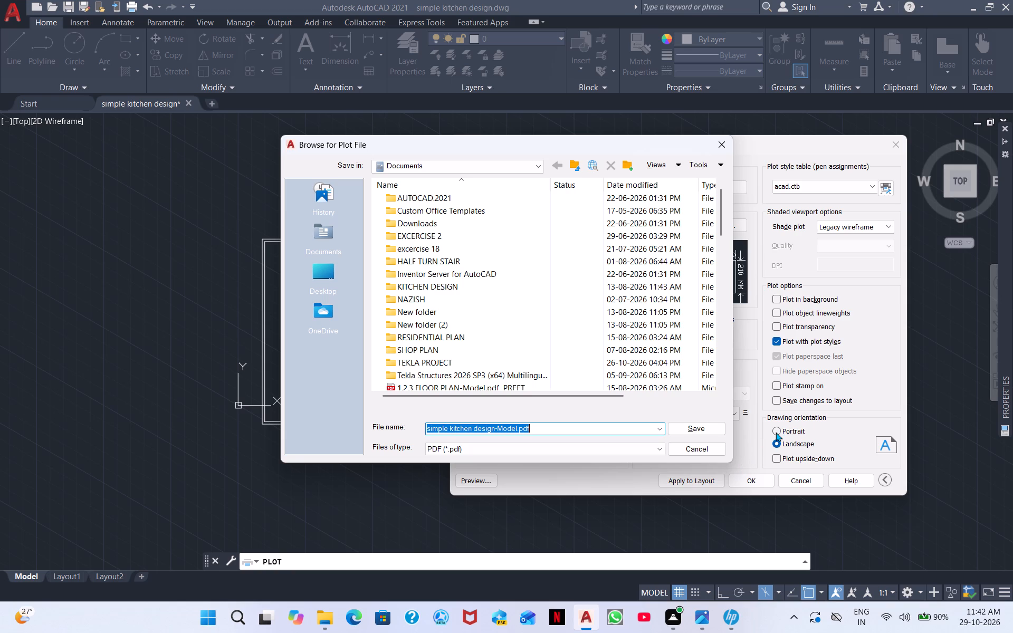
left_click(702, 428)
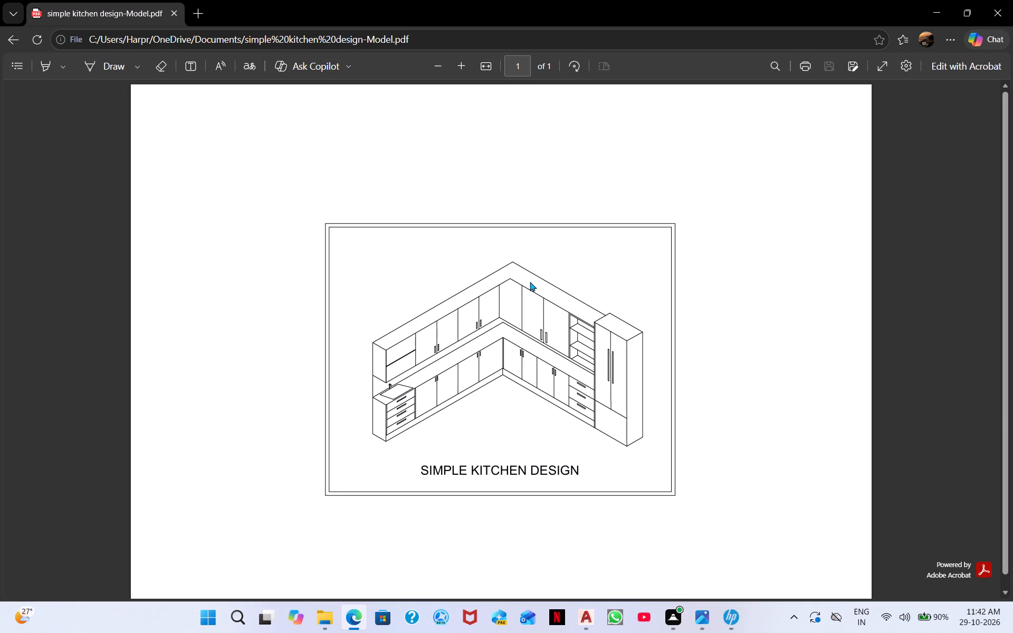
left_click(992, 5)
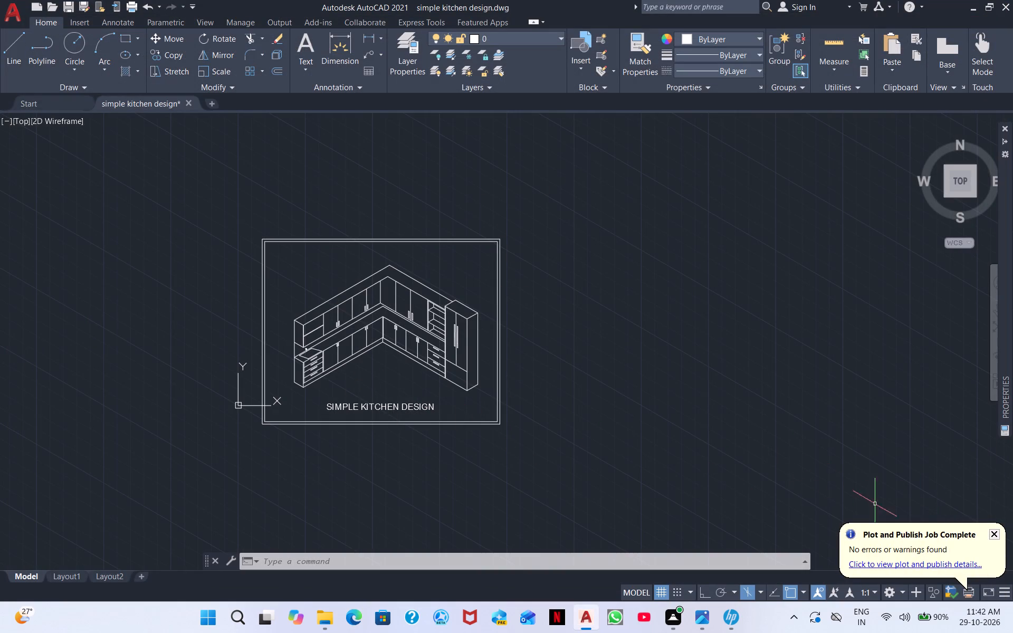
left_click(996, 533)
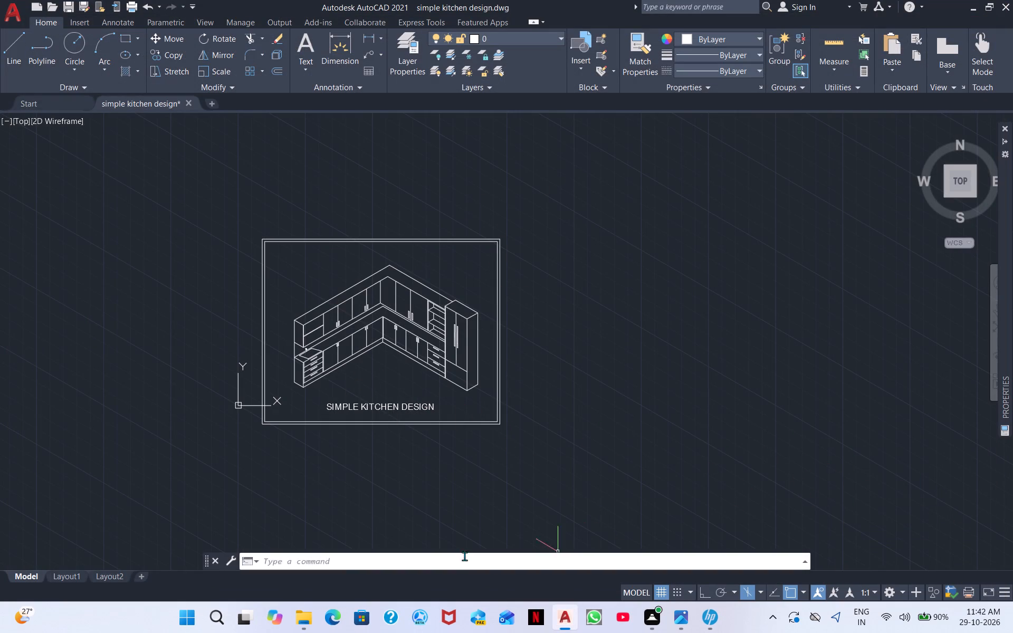
Query the LOGFILENAME system variable for the drawing's log file path.
left_click(331, 564)
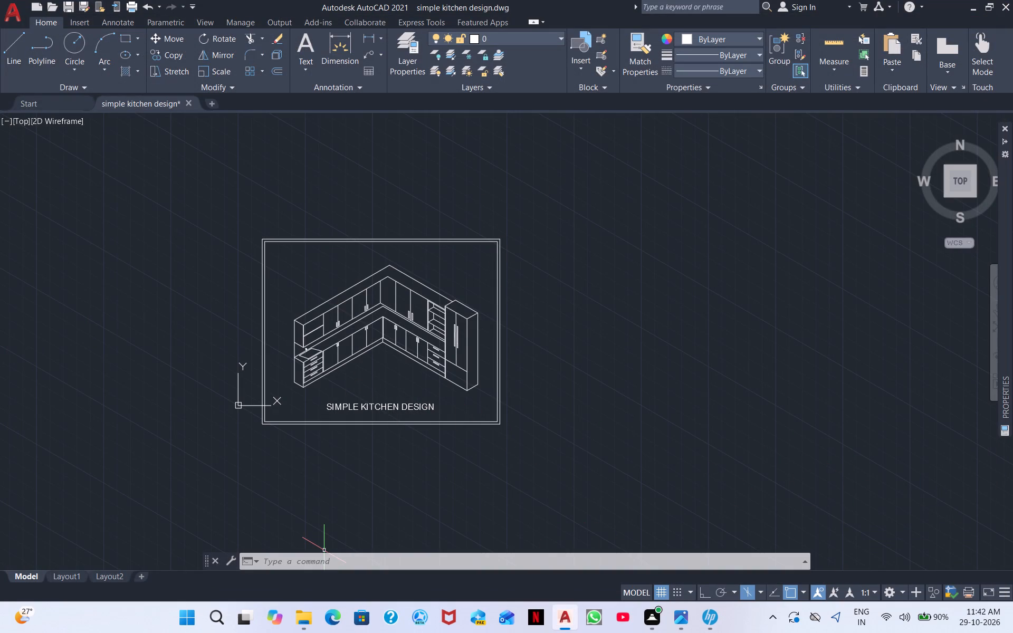
type("LO")
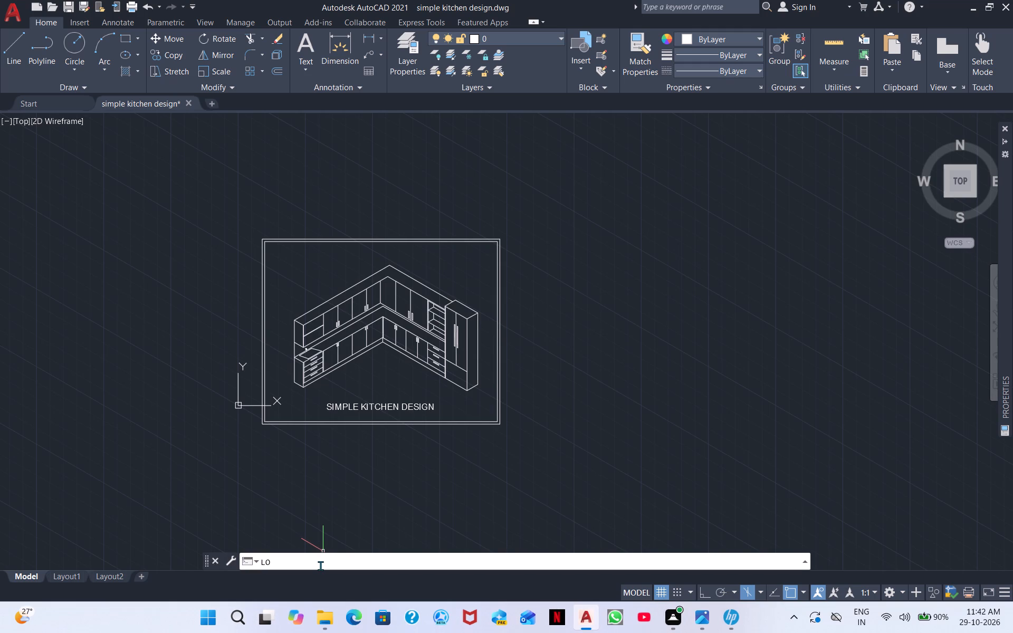
key("g")
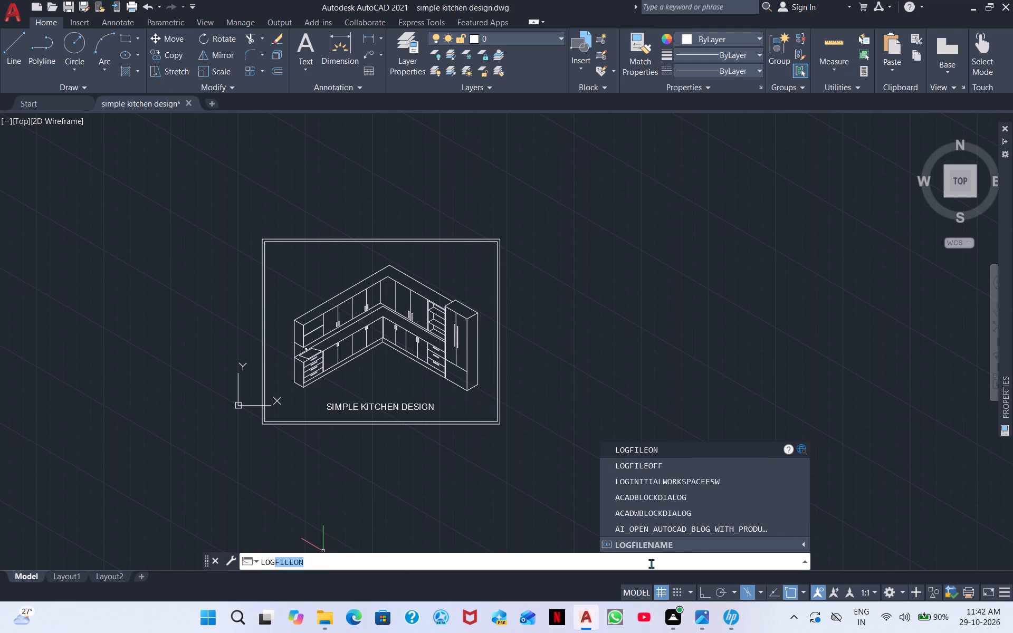
left_click(669, 544)
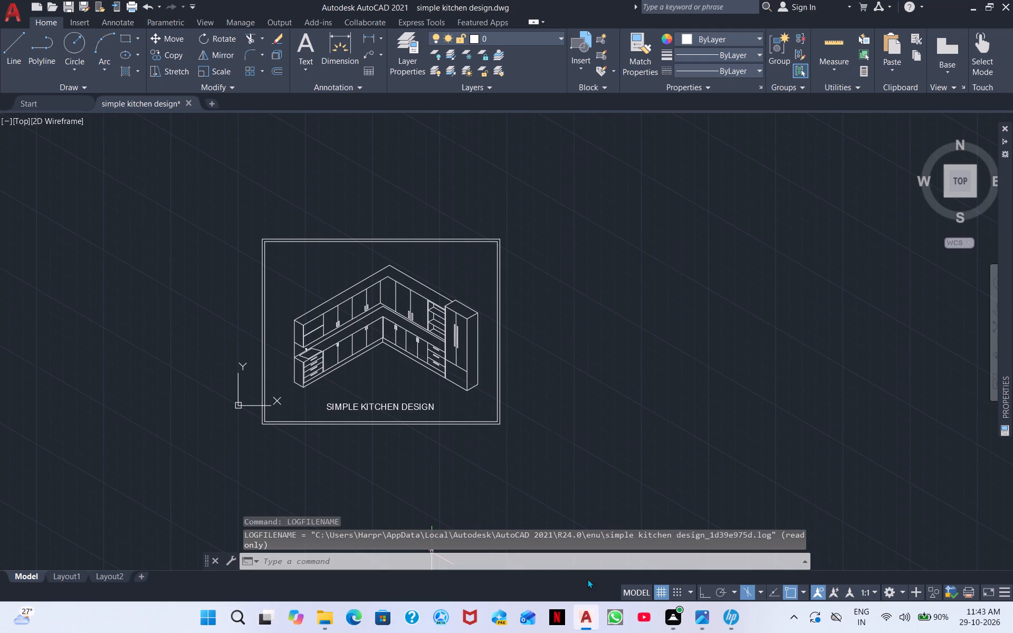